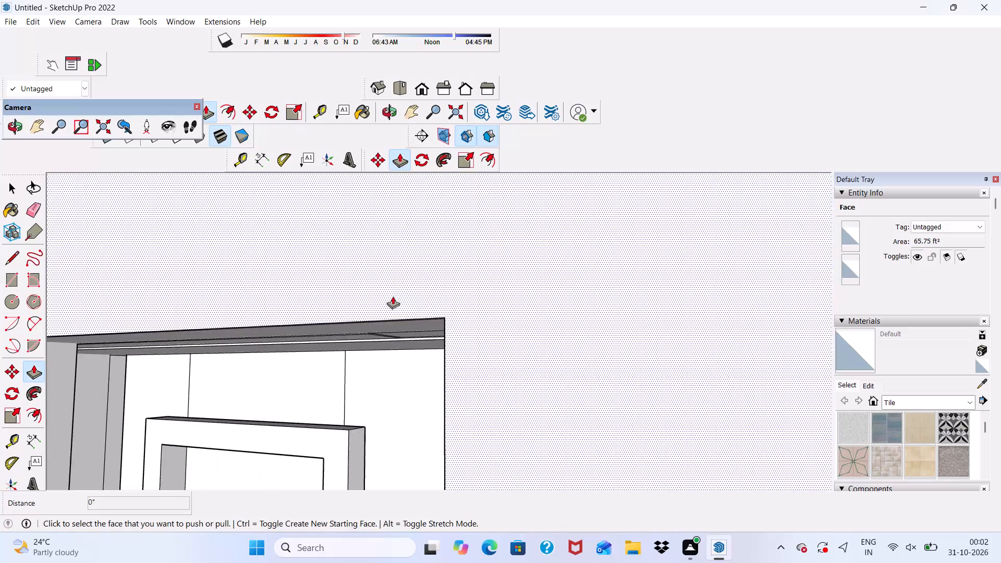
Push the long narrow strip on the recess ceiling 3/8 inch, flush with the adjoining rear ceiling face.
scroll(393, 296, down, 6)
middle_drag(383, 353, 425, 232)
scroll(368, 318, up, 12)
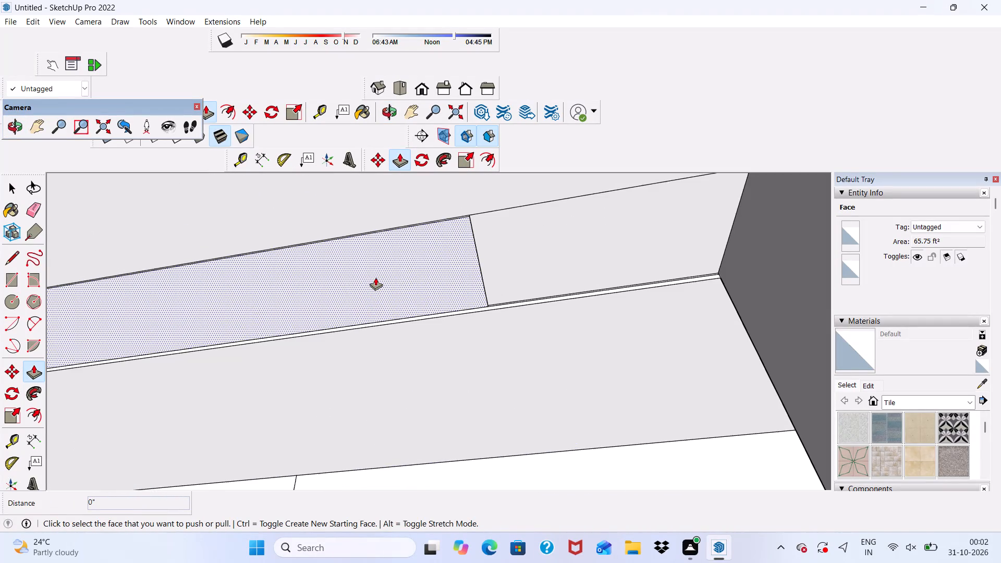
click(375, 277)
click(422, 319)
Push the front ceiling section of the recess about 1/2 inch, flush with the adjoining strip.
scroll(496, 268, down, 6)
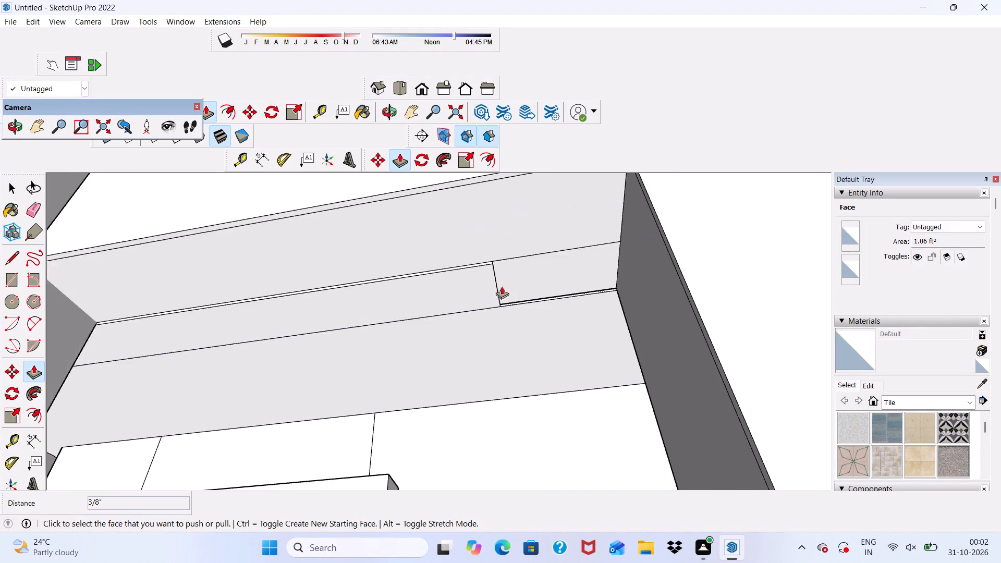
scroll(502, 286, down, 2)
click(323, 263)
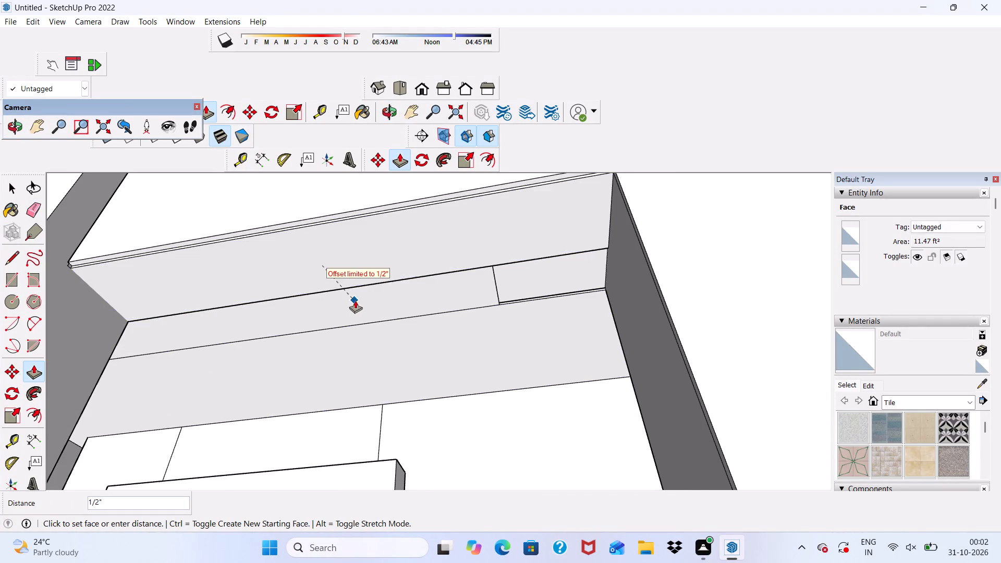
click(374, 299)
Push the small rectangular face at the ceiling corner 1/8 inch and a further 3/8 inch, flush with the surrounding ceiling.
scroll(521, 289, up, 3)
click(520, 281)
click(486, 251)
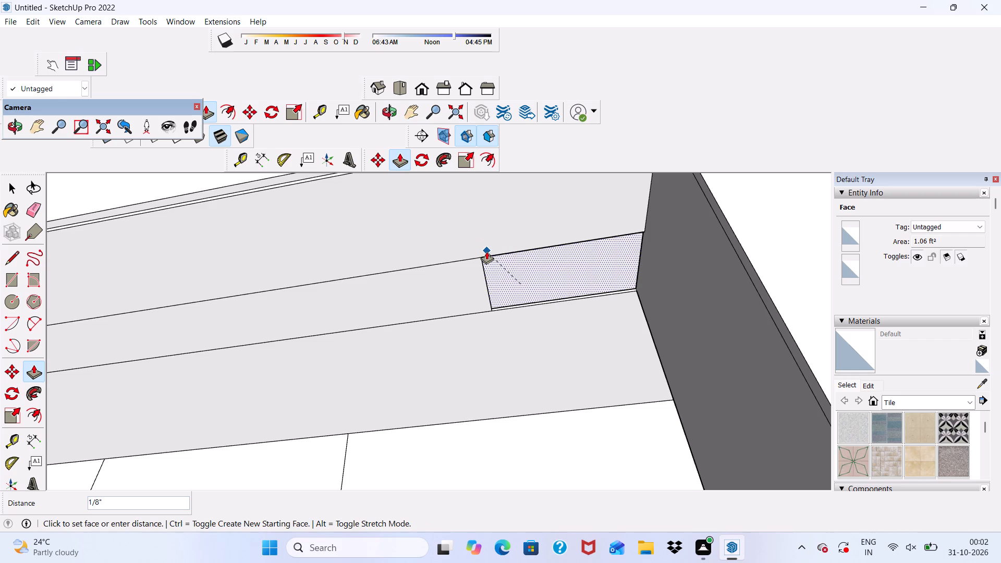
scroll(480, 261, down, 7)
scroll(496, 304, up, 10)
click(493, 279)
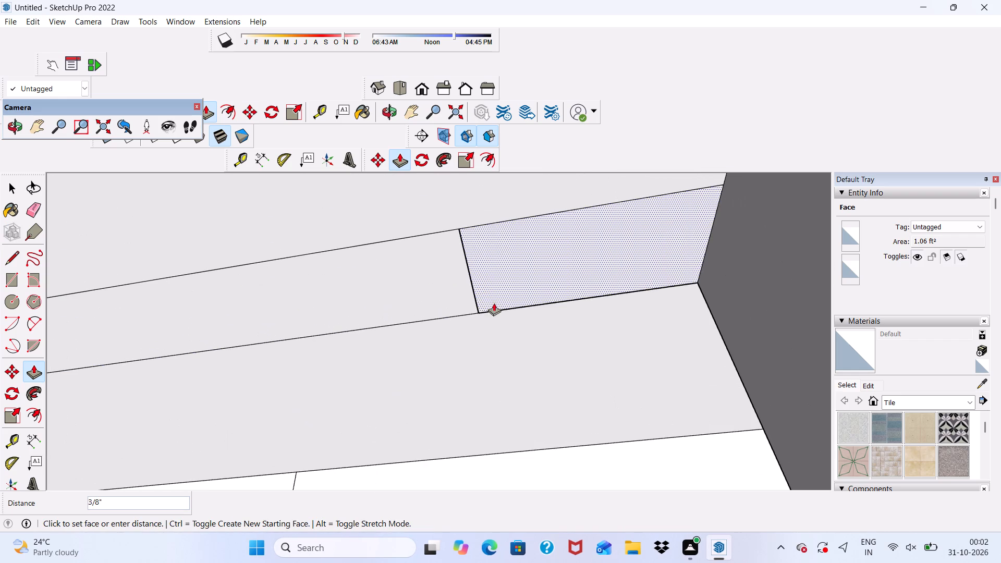
click(481, 317)
Erase the long edge between the ceiling strip and the rear section, plus the small corner rectangle's outline.
scroll(454, 313, down, 10)
middle_drag(471, 348, 484, 368)
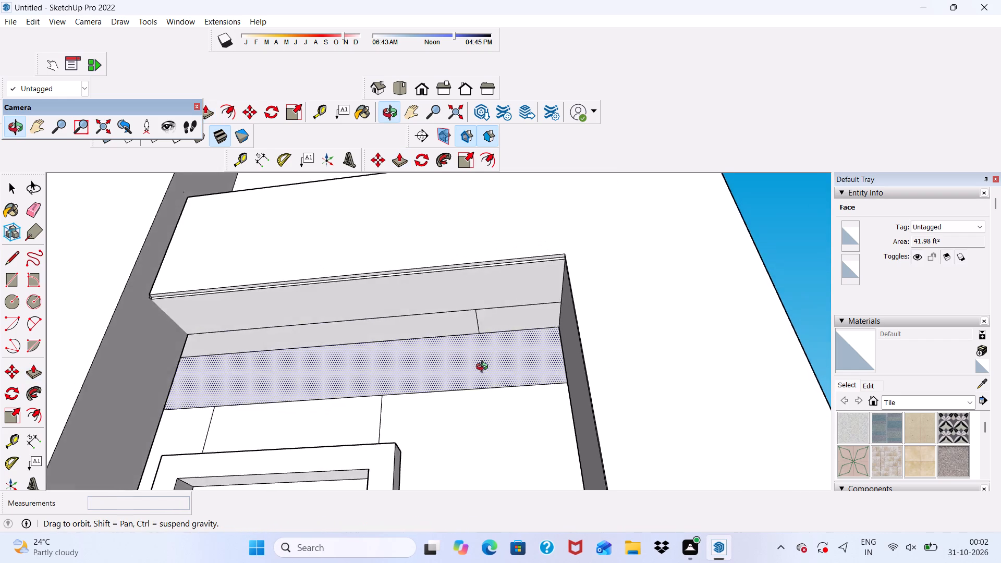
middle_drag(484, 368, 479, 406)
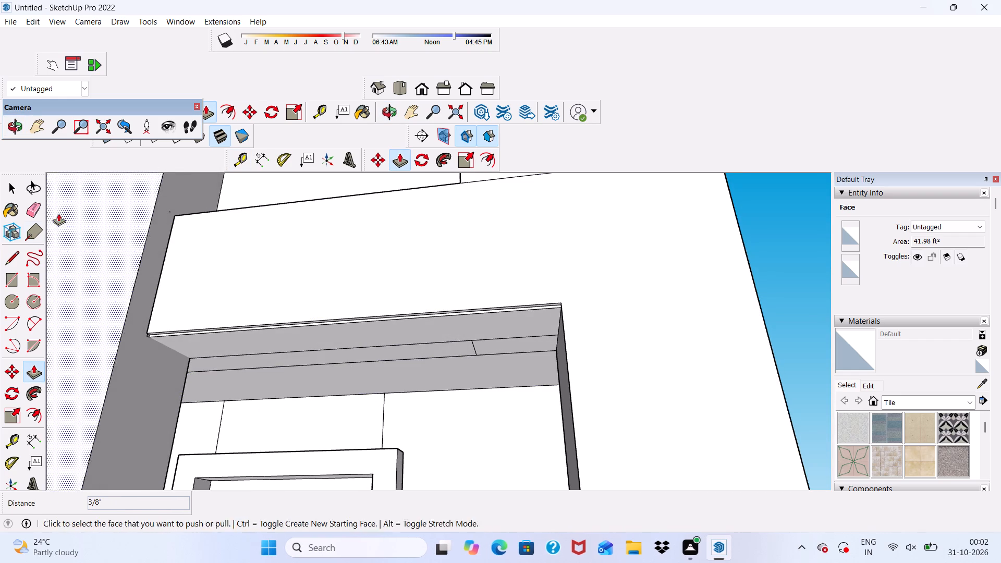
drag(25, 210, 35, 210)
scroll(264, 404, up, 8)
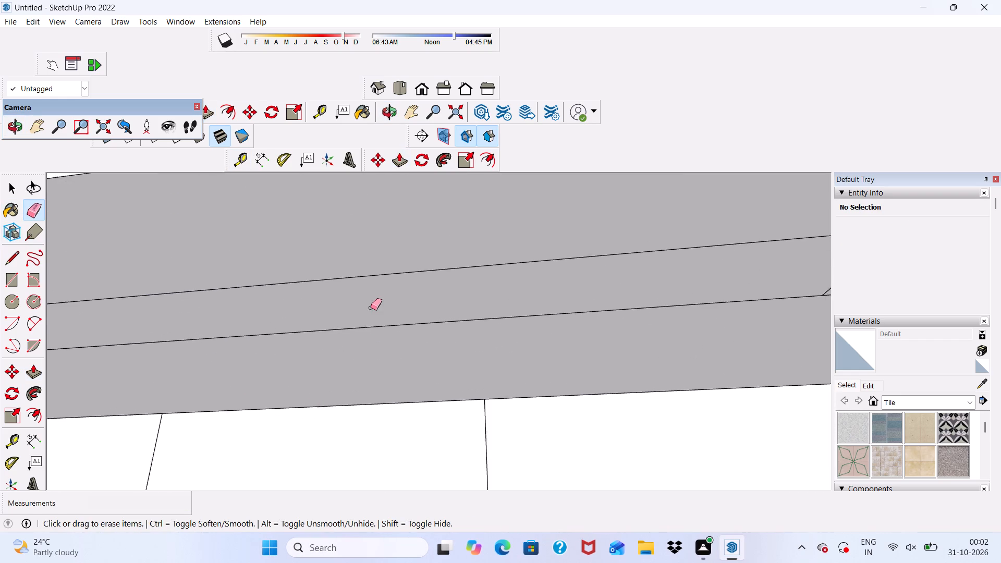
click(388, 339)
drag(390, 319, 398, 322)
click(398, 323)
scroll(363, 318, down, 5)
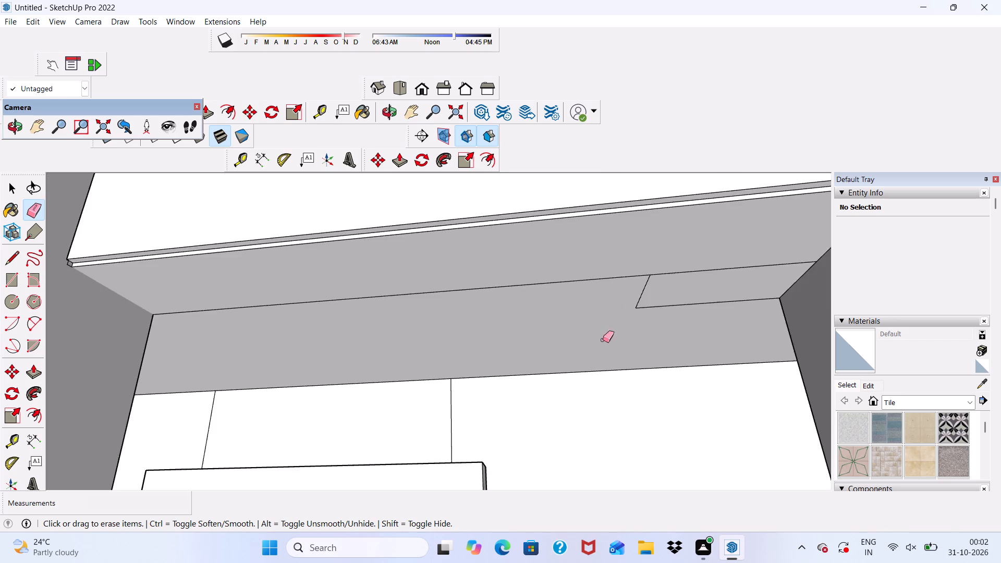
scroll(678, 327, up, 5)
drag(615, 276, 663, 314)
Erase the remaining long edge dividing the recess ceiling so that it forms one continuous face.
scroll(626, 267, down, 6)
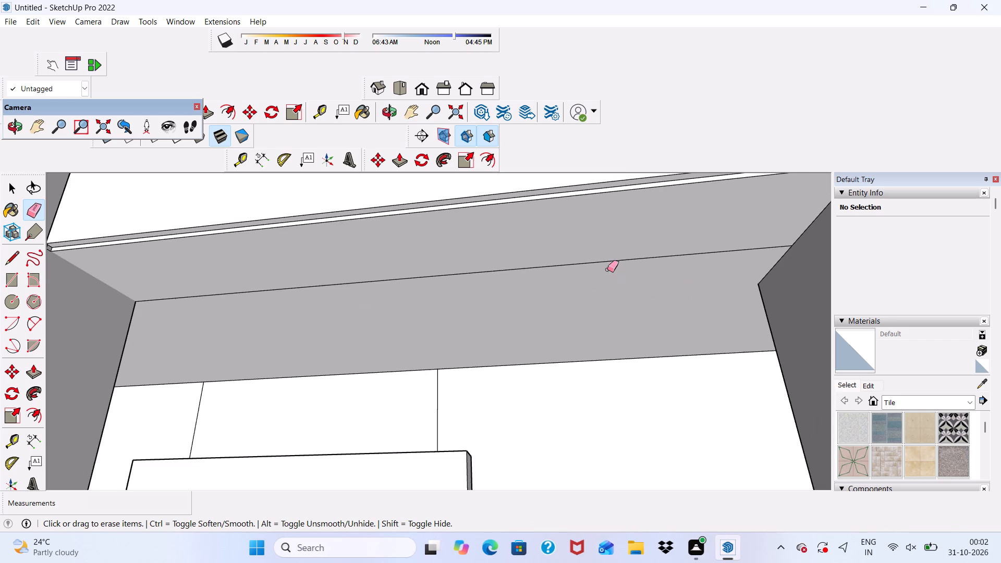
drag(602, 258, 613, 273)
scroll(540, 267, down, 6)
scroll(637, 250, up, 5)
drag(632, 256, 645, 286)
Push/Pull the narrow blue reversed face in the far corner of the recess by 2 7/8 inches.
scroll(609, 283, down, 4)
middle_drag(640, 326, 838, 348)
scroll(614, 401, up, 4)
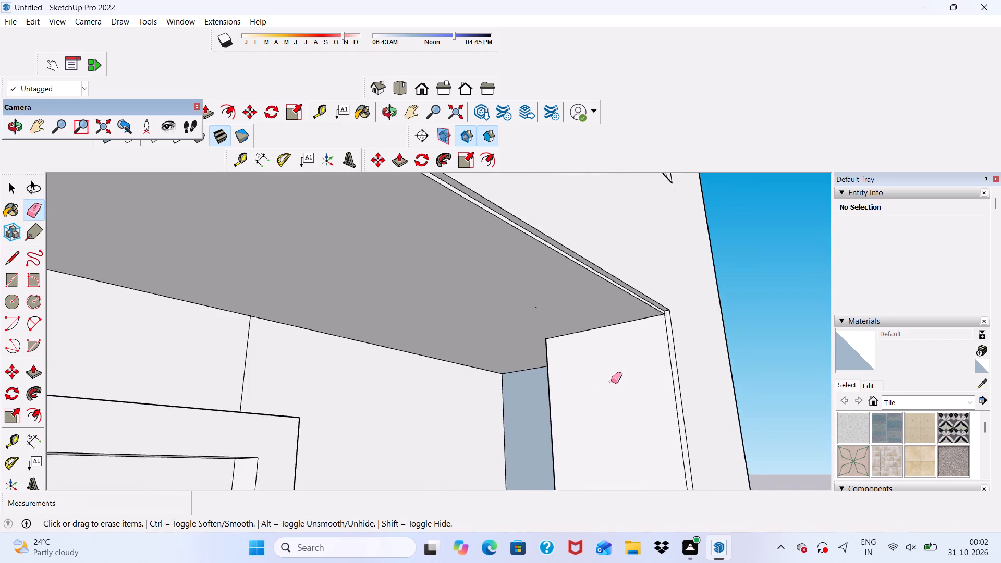
scroll(611, 381, up, 2)
scroll(645, 373, down, 2)
middle_drag(644, 386, 678, 411)
scroll(675, 417, up, 1)
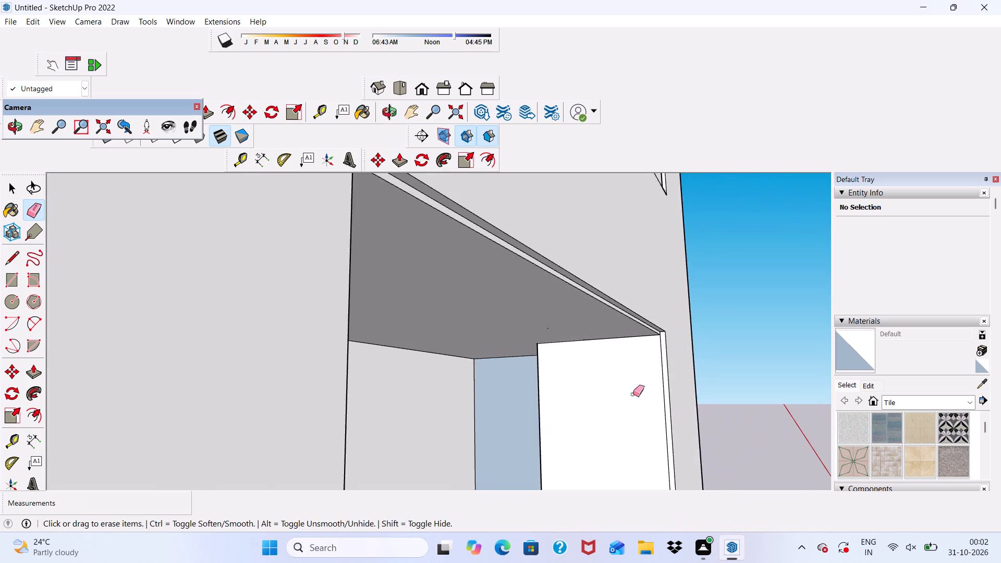
scroll(633, 394, up, 1)
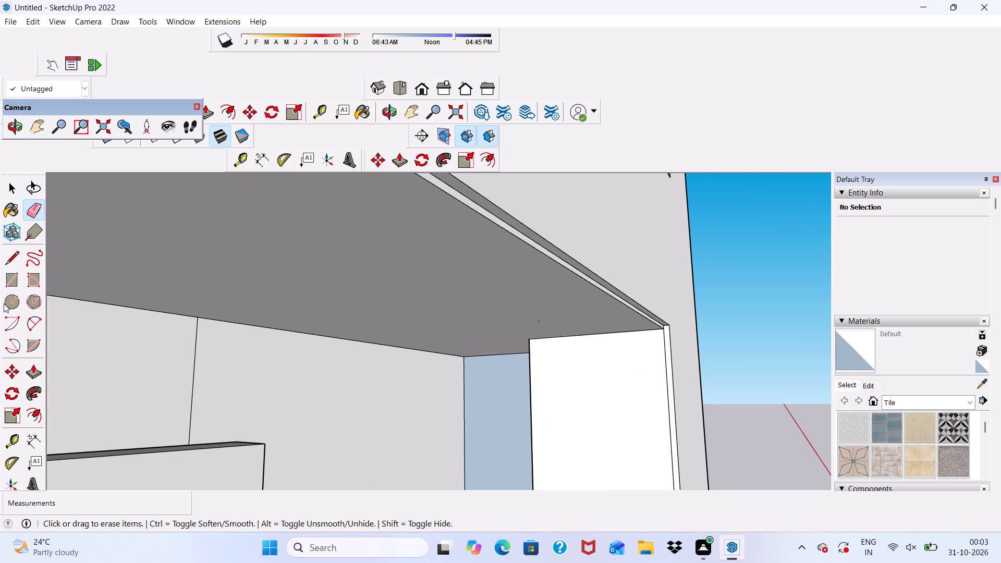
click(28, 365)
click(507, 400)
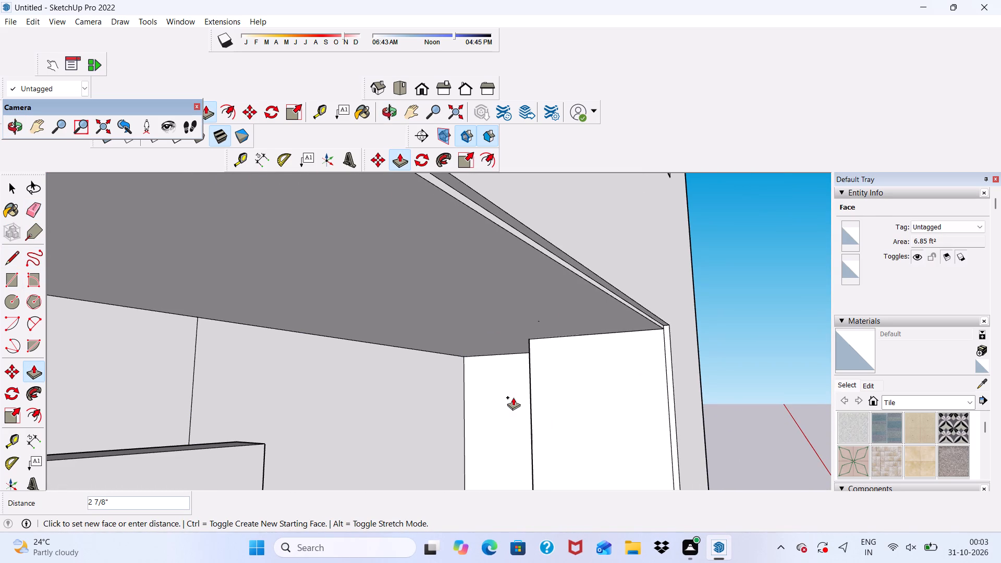
click(513, 397)
Erase the two vertical edges on the recess's back wall above the door frame.
scroll(441, 369, down, 6)
middle_drag(468, 423, 469, 433)
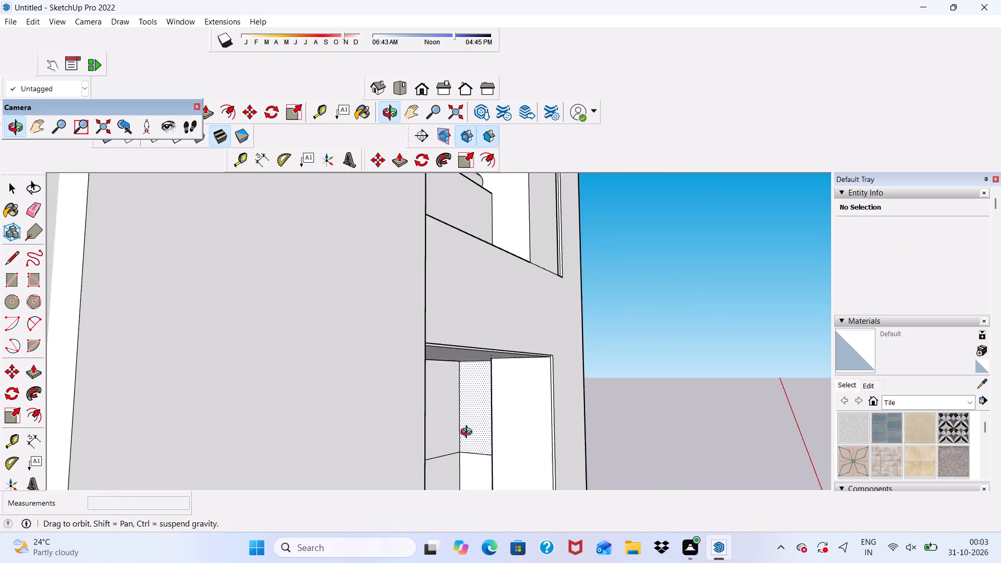
middle_drag(469, 433, 270, 438)
scroll(364, 424, up, 1)
scroll(408, 408, down, 5)
middle_drag(481, 451, 443, 473)
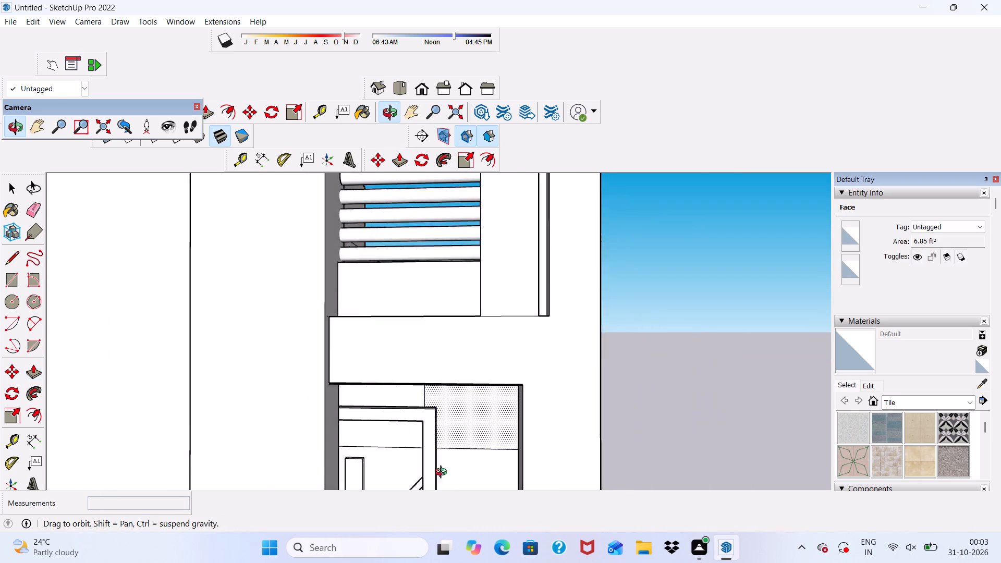
middle_drag(443, 473, 389, 436)
scroll(381, 436, up, 6)
scroll(301, 368, up, 3)
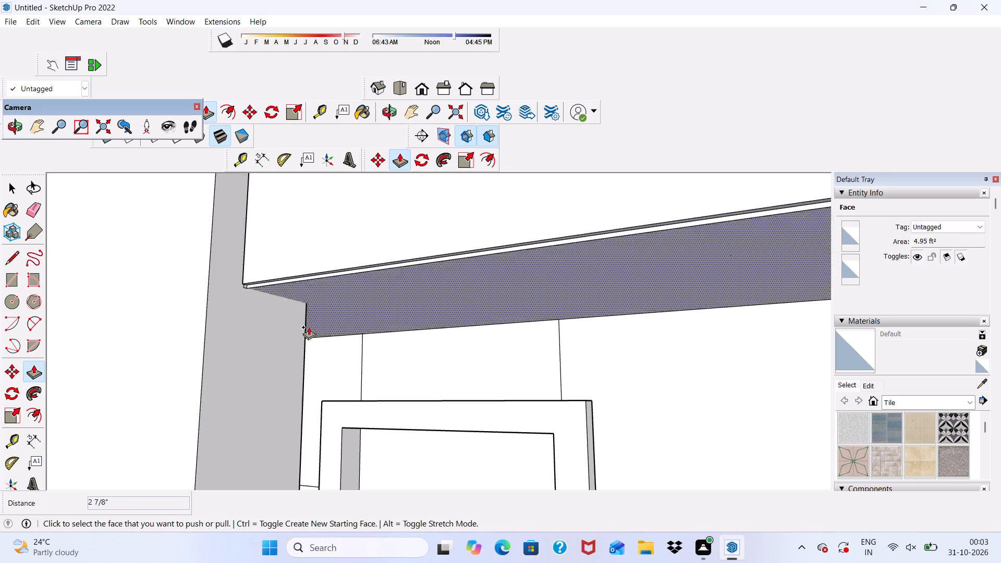
drag(33, 207, 50, 213)
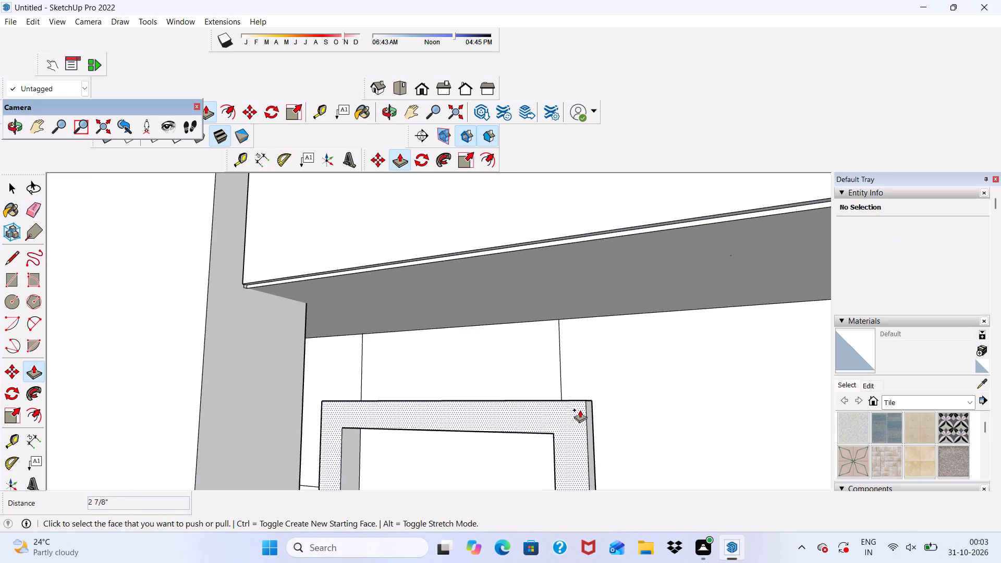
scroll(580, 410, up, 2)
click(33, 212)
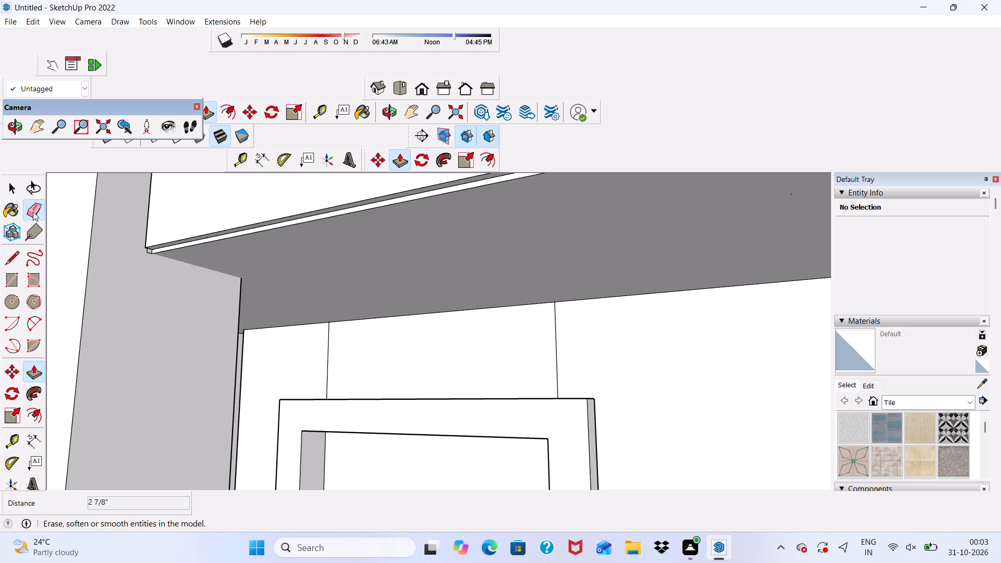
scroll(333, 364, up, 2)
drag(325, 353, 339, 356)
drag(596, 346, 666, 329)
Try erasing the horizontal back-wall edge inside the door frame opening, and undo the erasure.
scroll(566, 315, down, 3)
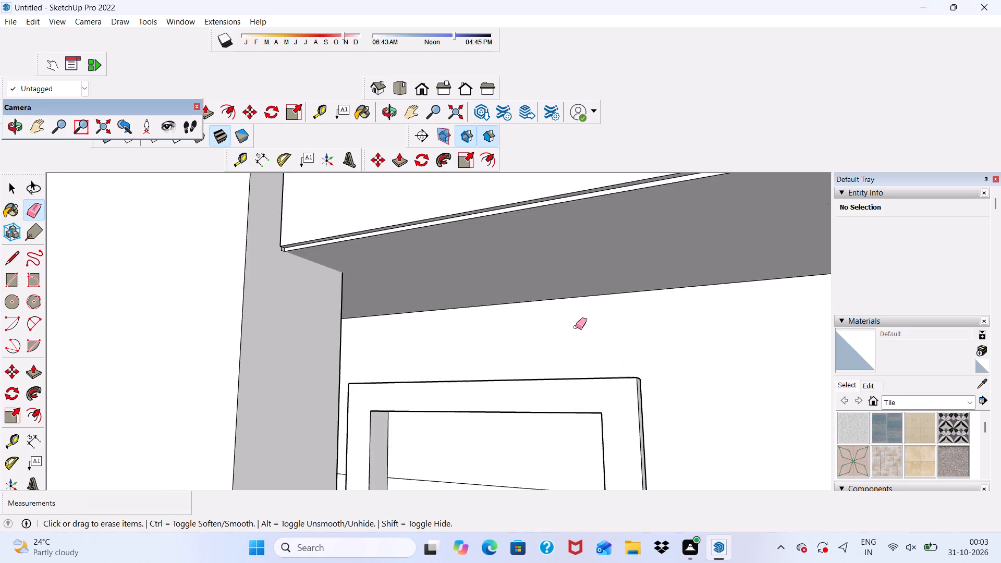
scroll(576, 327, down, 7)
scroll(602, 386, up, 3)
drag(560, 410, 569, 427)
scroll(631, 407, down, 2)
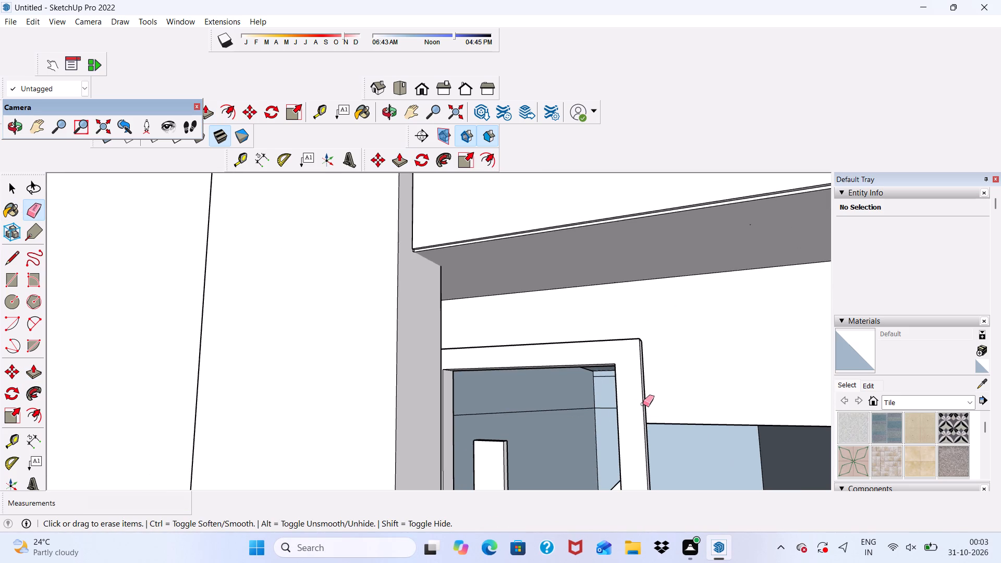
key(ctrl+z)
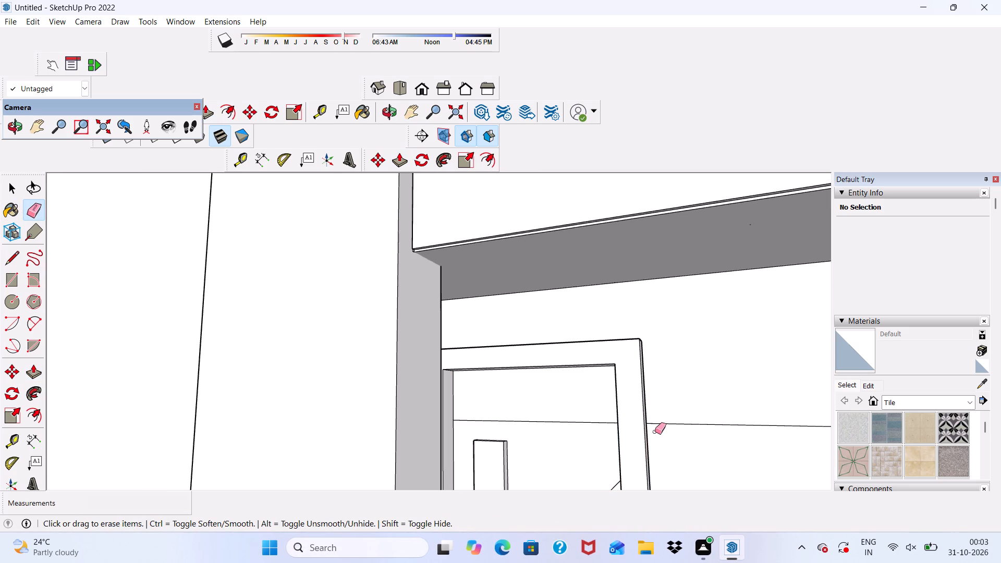
Erase the horizontal edge segment on the back wall beside the outer side of the door frame.
click(726, 431)
click(728, 426)
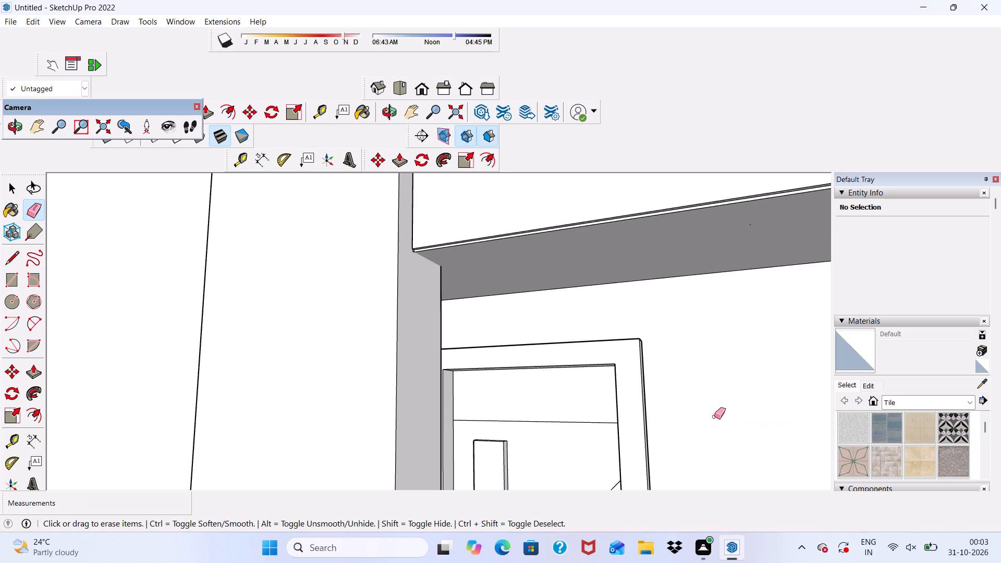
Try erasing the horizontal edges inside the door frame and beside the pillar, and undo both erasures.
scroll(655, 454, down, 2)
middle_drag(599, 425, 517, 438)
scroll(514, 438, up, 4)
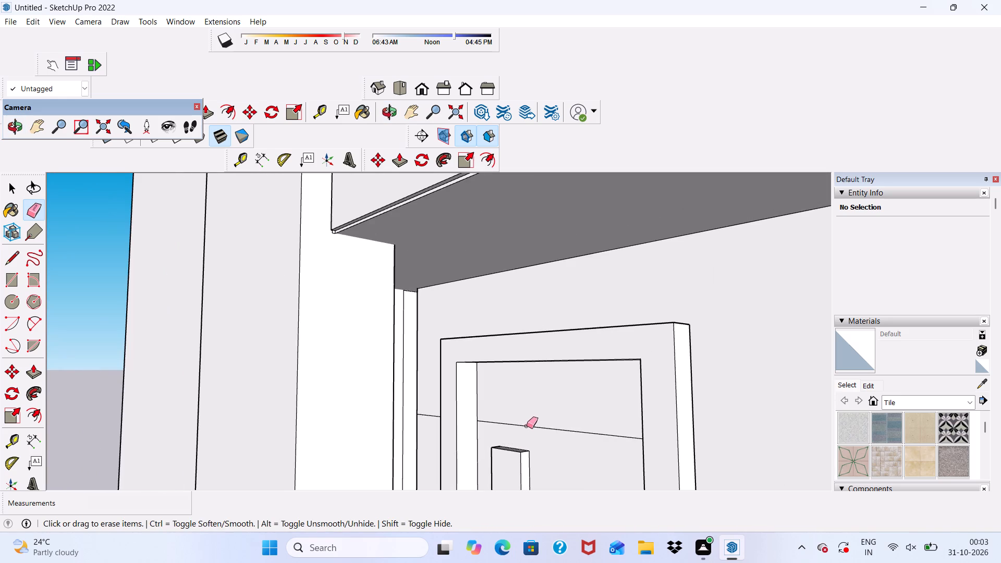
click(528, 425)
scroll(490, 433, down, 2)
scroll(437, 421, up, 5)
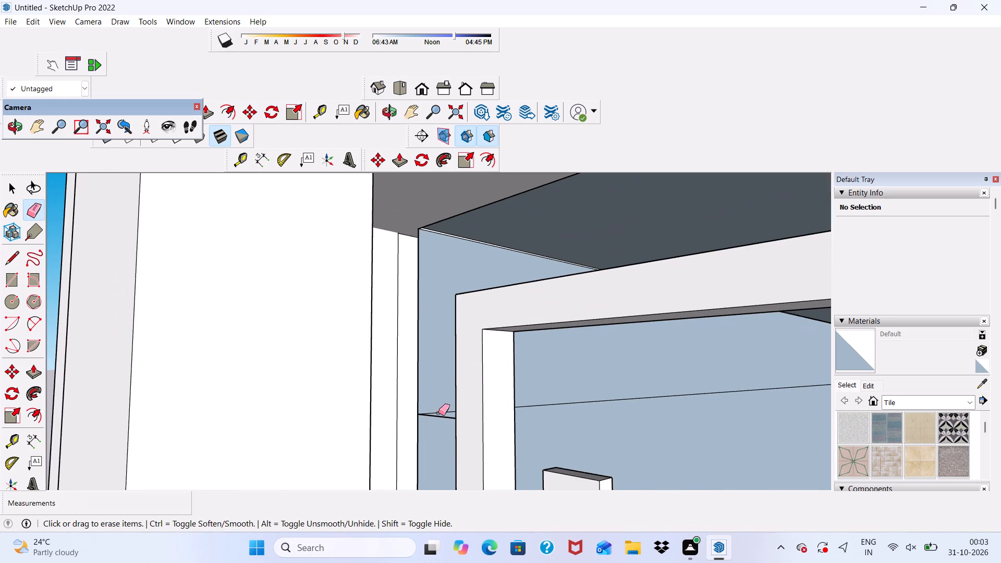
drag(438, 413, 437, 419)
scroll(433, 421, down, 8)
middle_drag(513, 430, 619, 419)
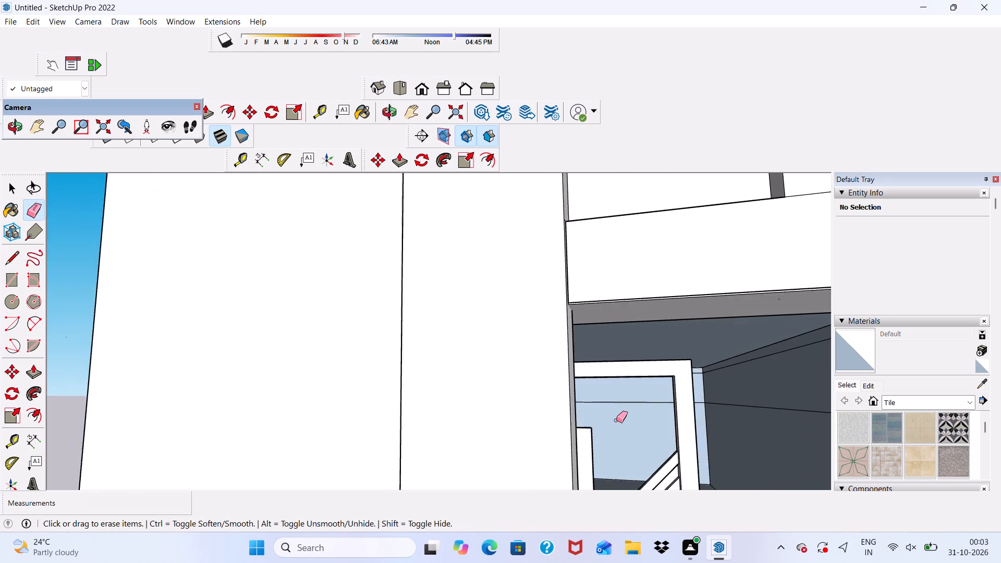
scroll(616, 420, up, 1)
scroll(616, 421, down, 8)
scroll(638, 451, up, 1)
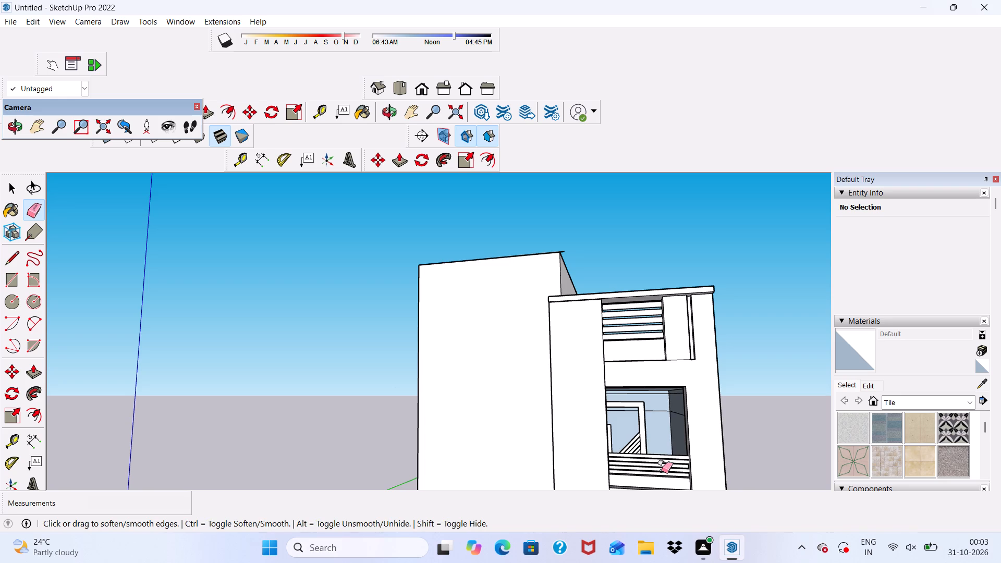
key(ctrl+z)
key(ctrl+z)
Examine the recess's back wall and door frame, as well as the overall facade, from several angles.
scroll(677, 416, up, 8)
key(space)
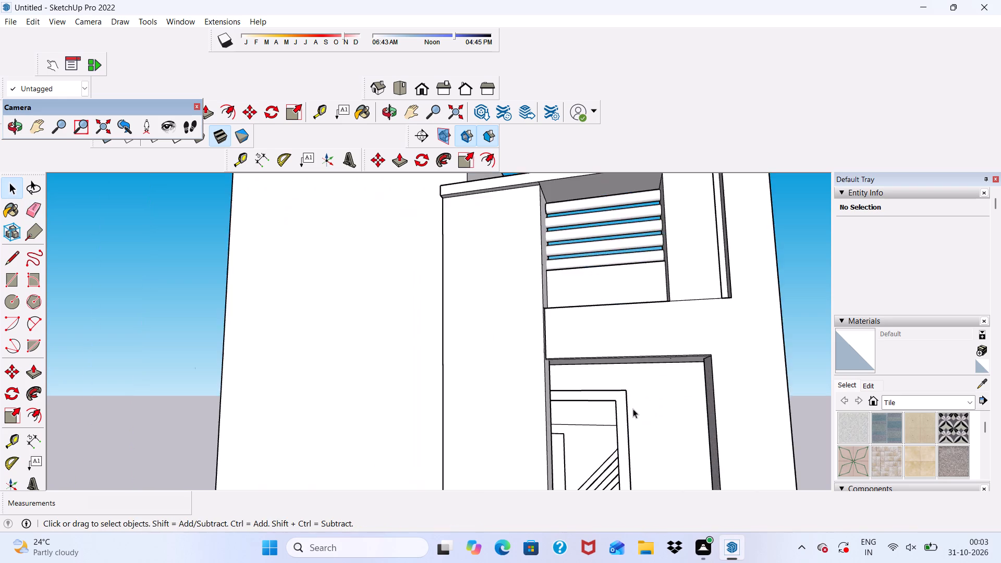
middle_drag(630, 413, 558, 437)
scroll(571, 444, up, 10)
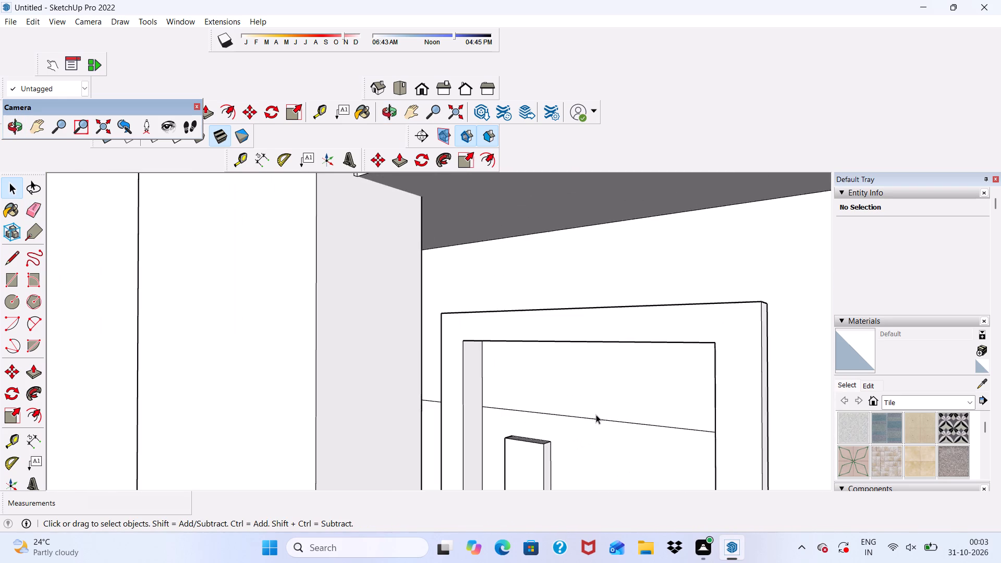
middle_drag(596, 414, 590, 390)
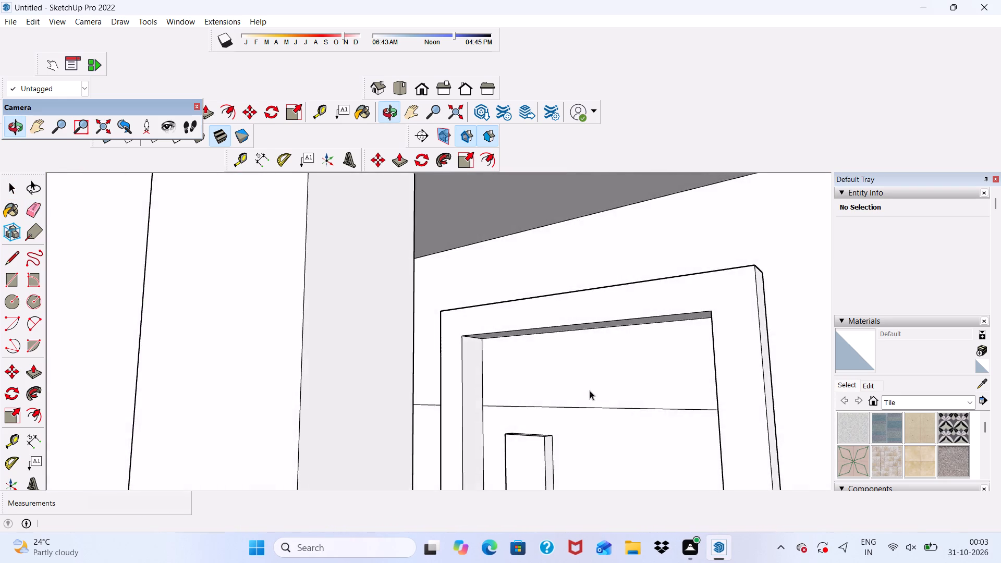
scroll(590, 402, up, 5)
scroll(558, 418, down, 1)
scroll(477, 421, up, 5)
scroll(460, 407, down, 1)
middle_drag(460, 407, 514, 388)
scroll(552, 381, up, 1)
scroll(544, 349, down, 17)
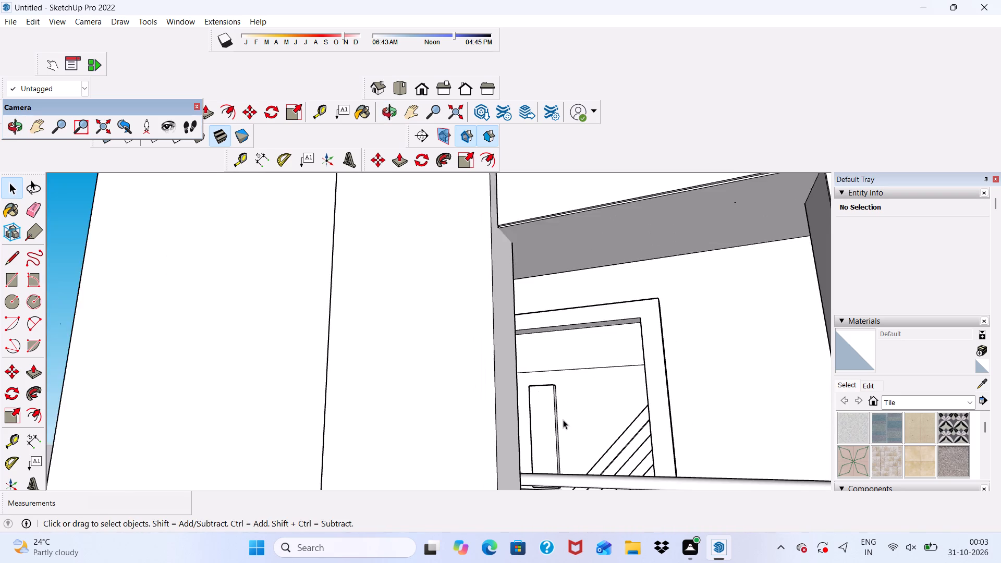
middle_drag(568, 406, 566, 424)
scroll(541, 370, down, 10)
middle_drag(587, 376, 678, 342)
scroll(585, 369, up, 4)
scroll(566, 323, down, 3)
middle_drag(570, 372, 575, 372)
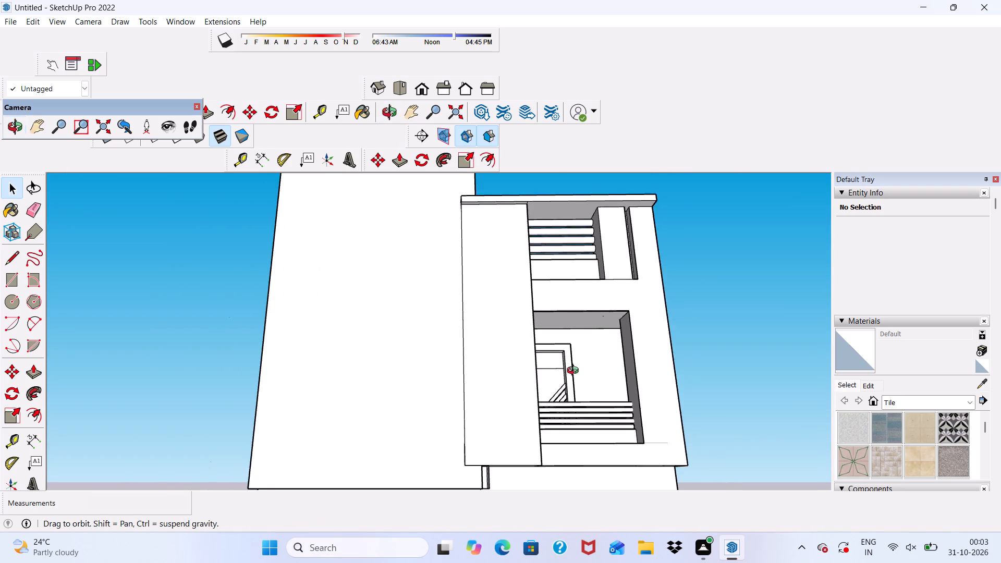
middle_drag(575, 372, 584, 314)
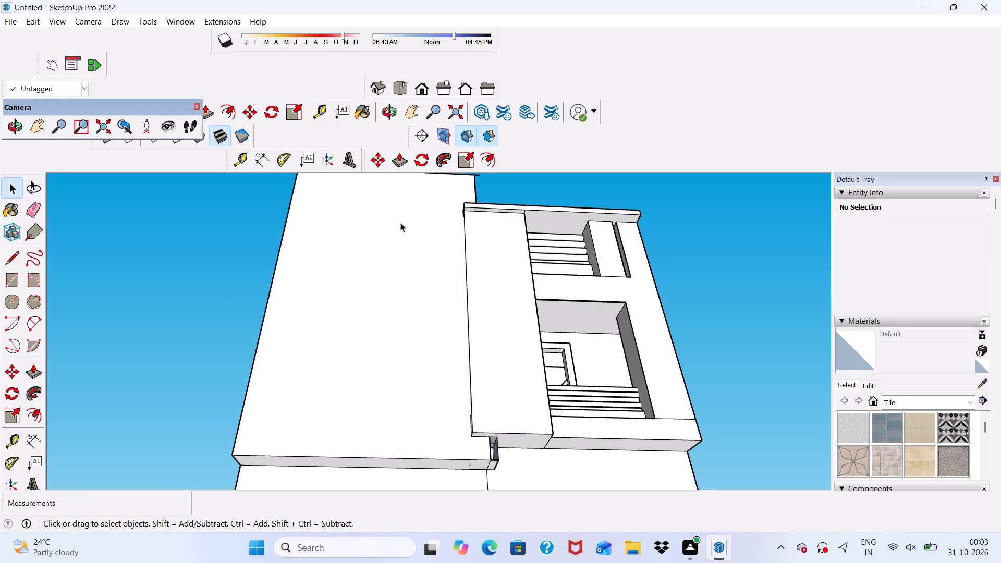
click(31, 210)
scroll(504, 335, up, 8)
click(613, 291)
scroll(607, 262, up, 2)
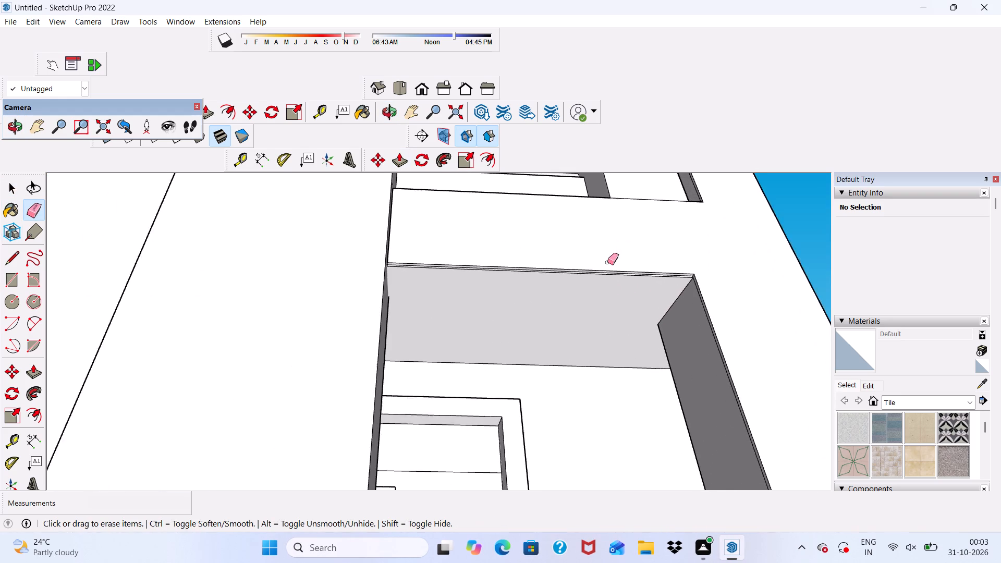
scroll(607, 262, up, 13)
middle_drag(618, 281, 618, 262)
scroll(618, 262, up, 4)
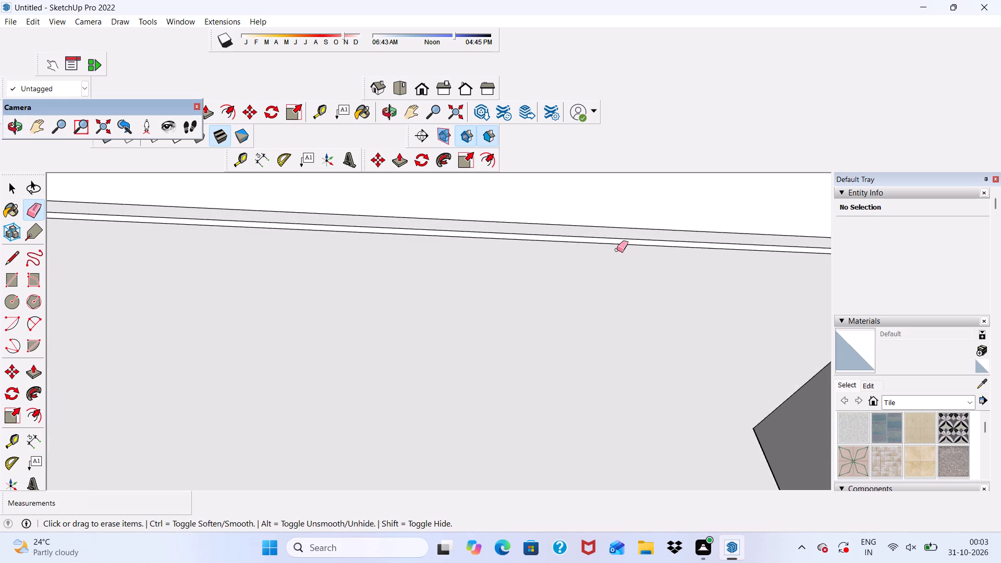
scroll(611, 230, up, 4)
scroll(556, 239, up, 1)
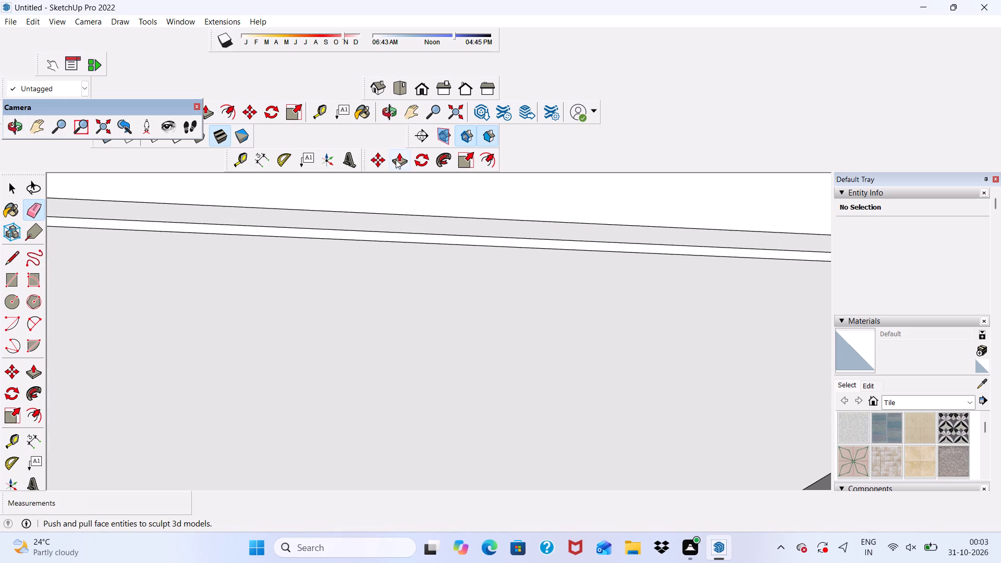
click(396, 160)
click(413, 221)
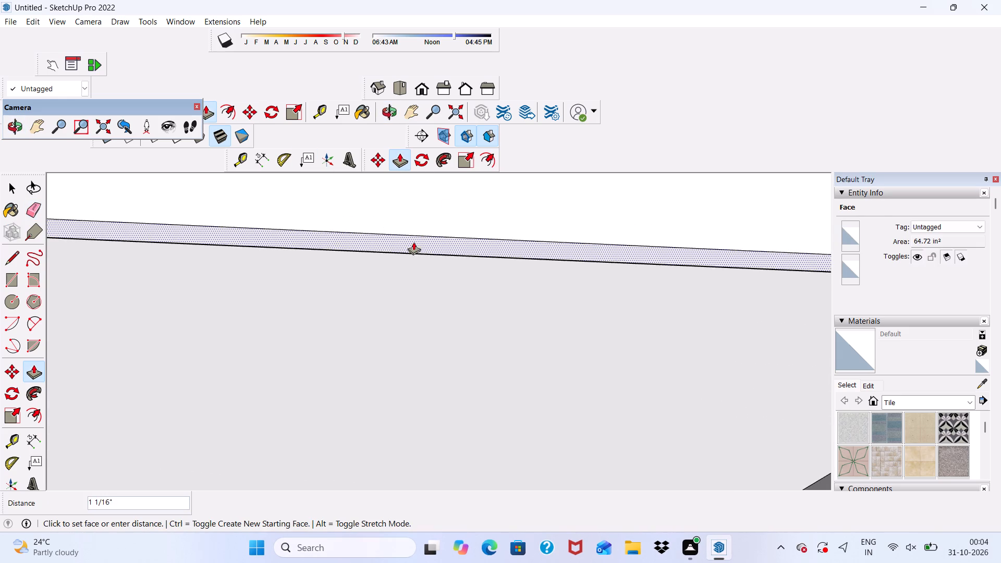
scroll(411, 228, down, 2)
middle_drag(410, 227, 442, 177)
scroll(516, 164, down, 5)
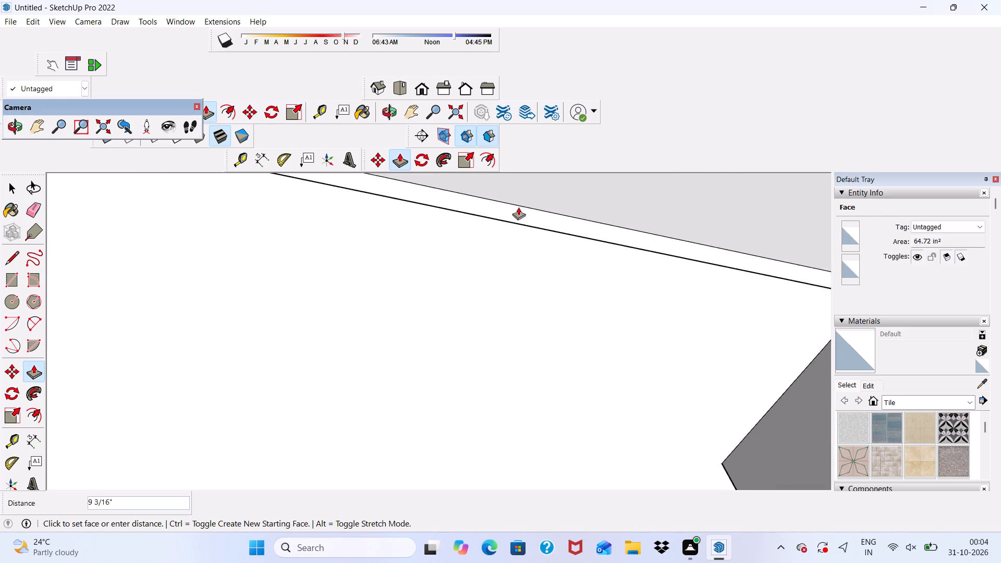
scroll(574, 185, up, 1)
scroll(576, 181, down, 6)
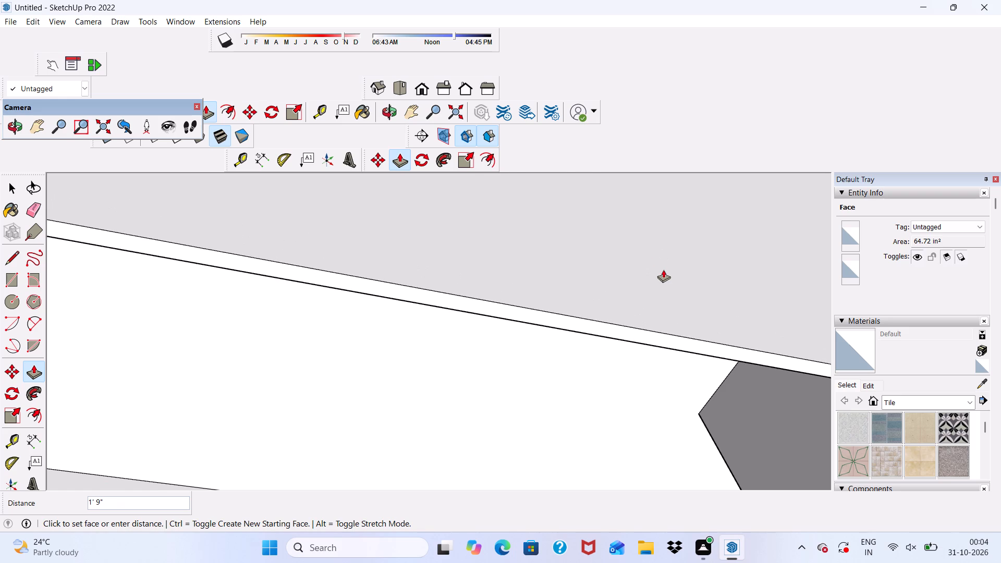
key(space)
Push/Pull the narrow strip face along the top of the balcony recess 1/2" until it is flush with the adjoining face.
scroll(663, 270, down, 8)
scroll(683, 244, up, 11)
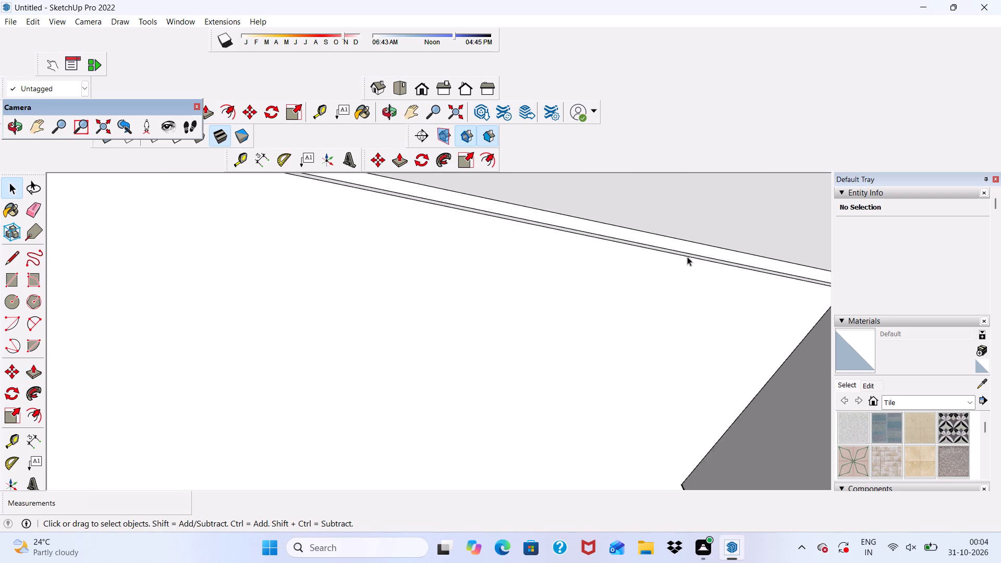
scroll(687, 256, up, 16)
click(681, 237)
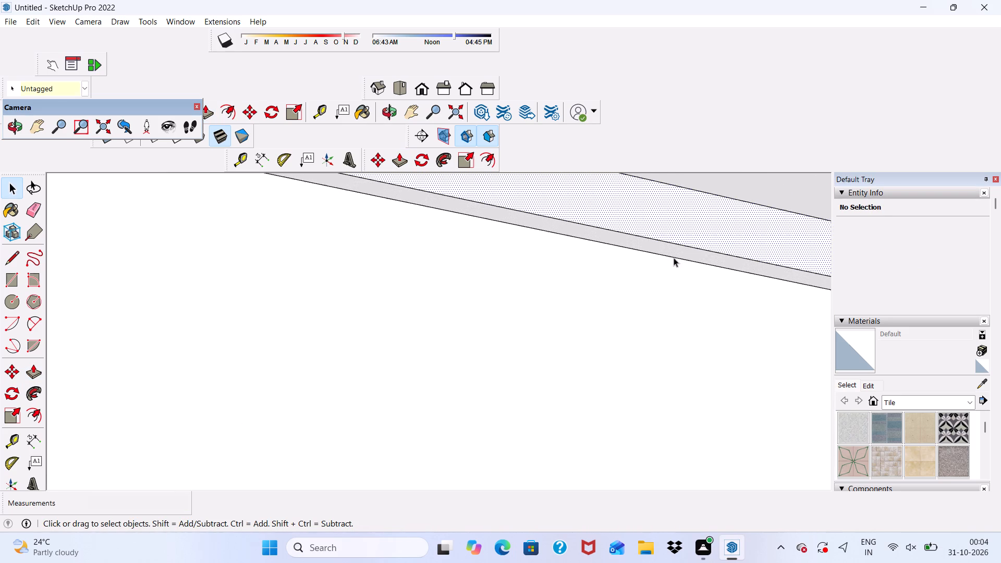
click(400, 156)
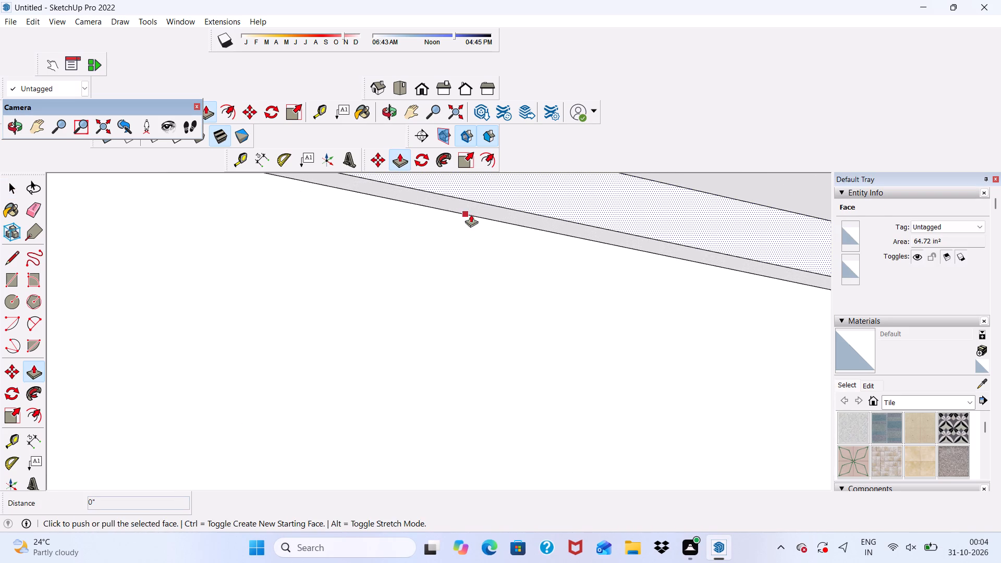
click(497, 198)
click(488, 226)
scroll(475, 223, down, 7)
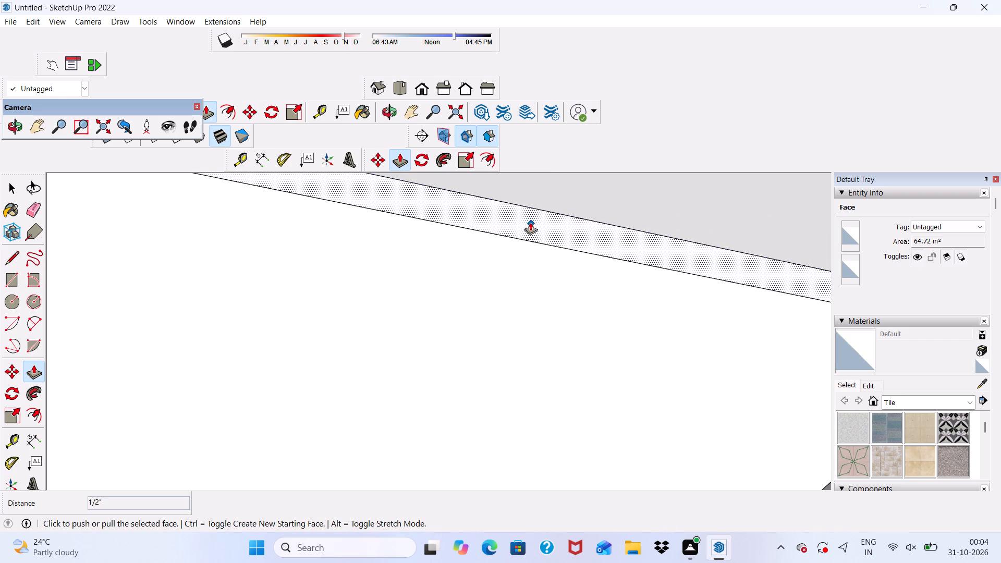
scroll(530, 222, down, 15)
middle_drag(685, 290, 635, 289)
key(space)
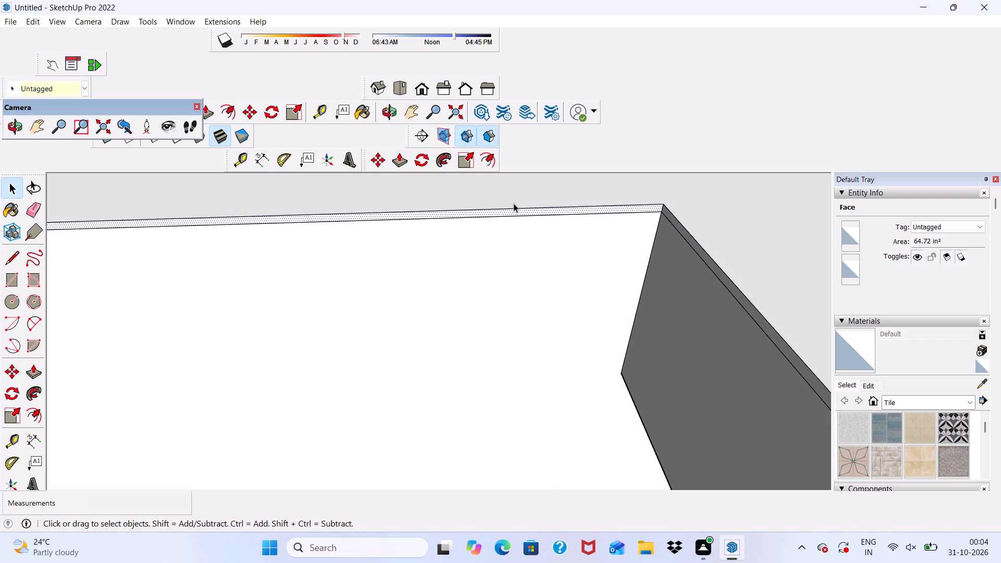
Erase the leftover parallel edges along the top and the upper side wall of the balcony recess opening.
click(31, 211)
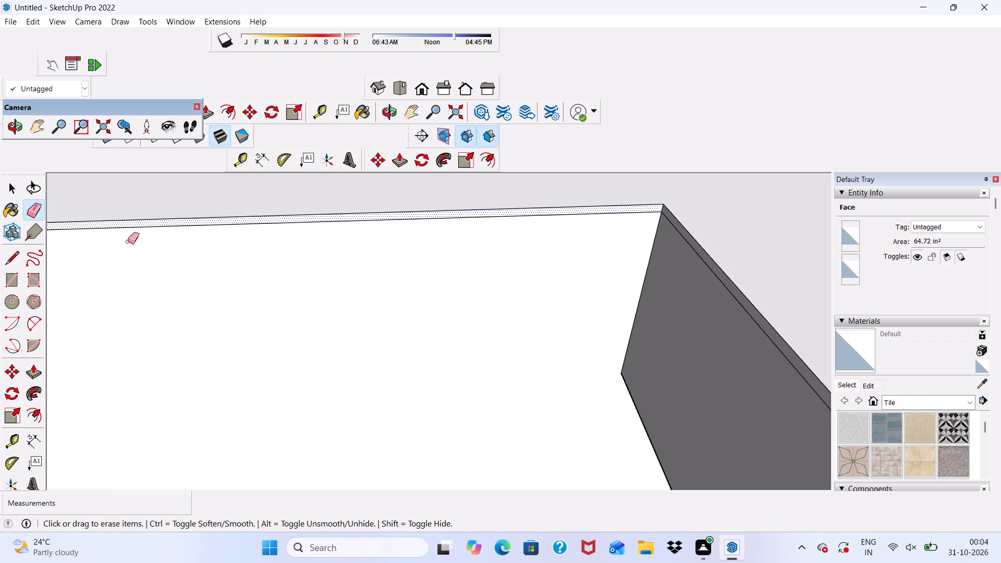
click(166, 224)
scroll(255, 231, down, 5)
middle_drag(566, 253, 642, 268)
scroll(638, 313, up, 6)
drag(633, 319, 636, 324)
scroll(619, 286, down, 8)
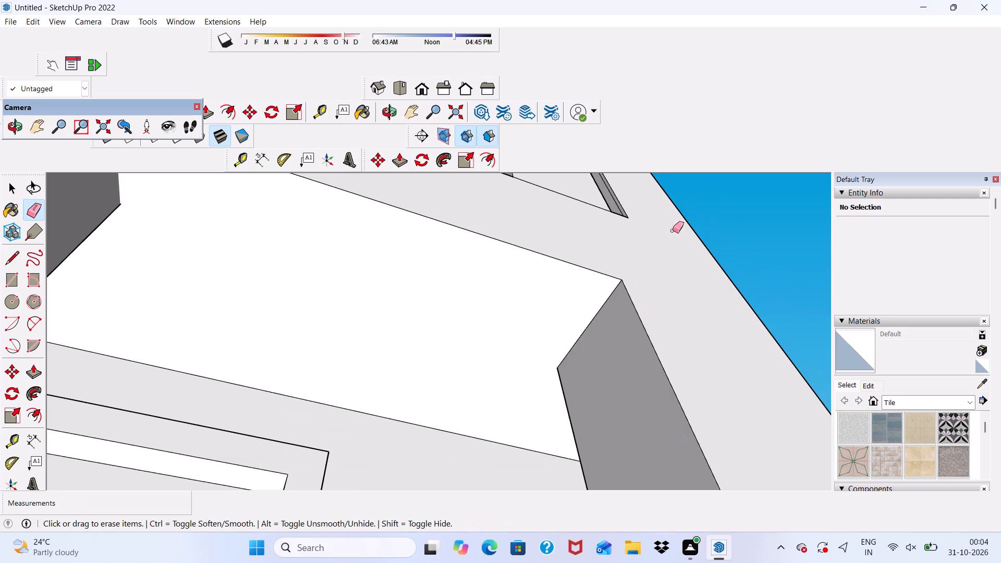
Examine the facade's lower edge where the projecting pillar meets the overhanging wall block, from several angles.
scroll(673, 230, down, 10)
middle_drag(651, 313, 600, 381)
scroll(617, 308, up, 1)
scroll(620, 262, down, 6)
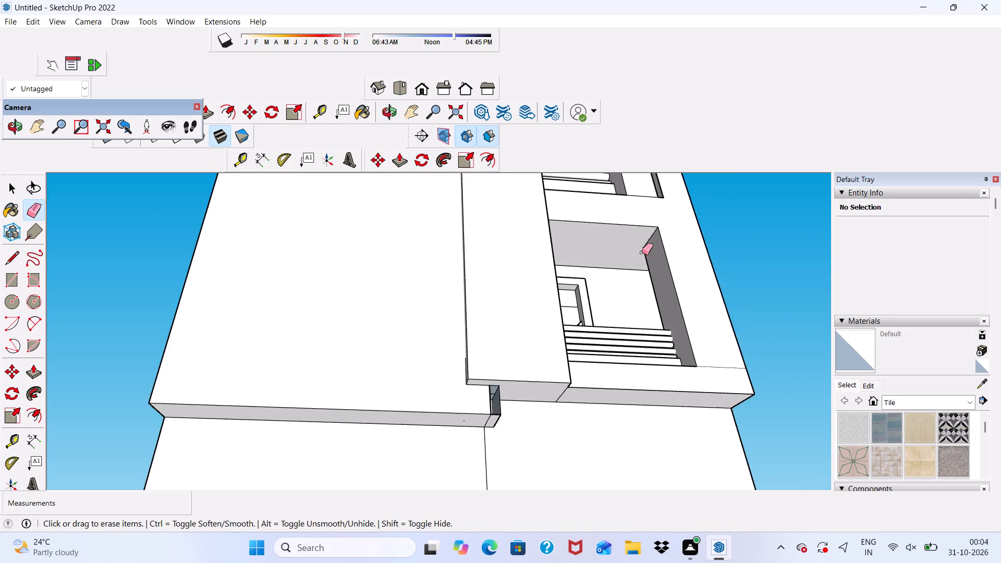
scroll(642, 252, down, 4)
middle_drag(638, 310, 562, 358)
key(space)
scroll(557, 351, up, 6)
middle_drag(549, 322, 471, 322)
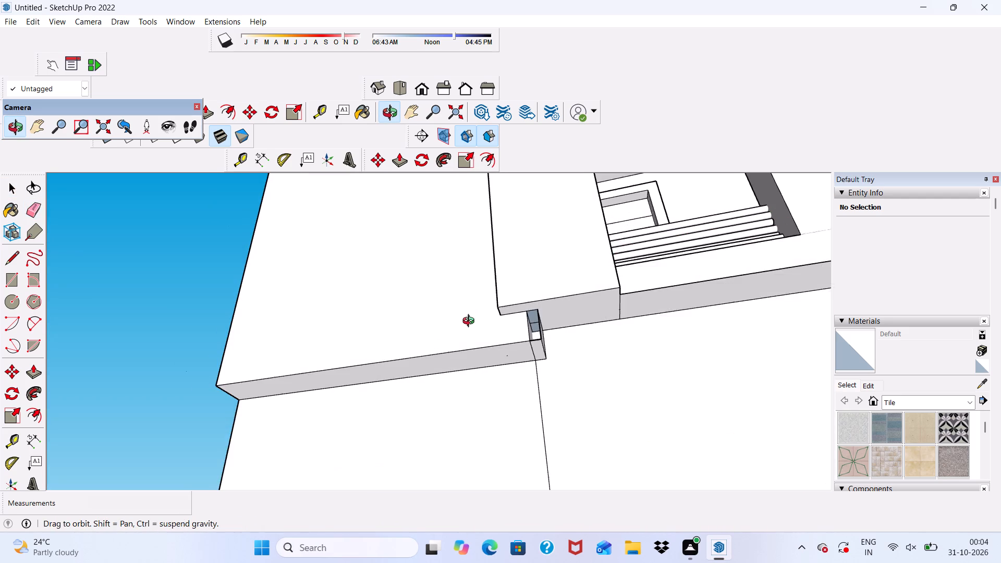
middle_drag(471, 322, 470, 323)
scroll(538, 303, down, 1)
middle_drag(547, 312, 550, 313)
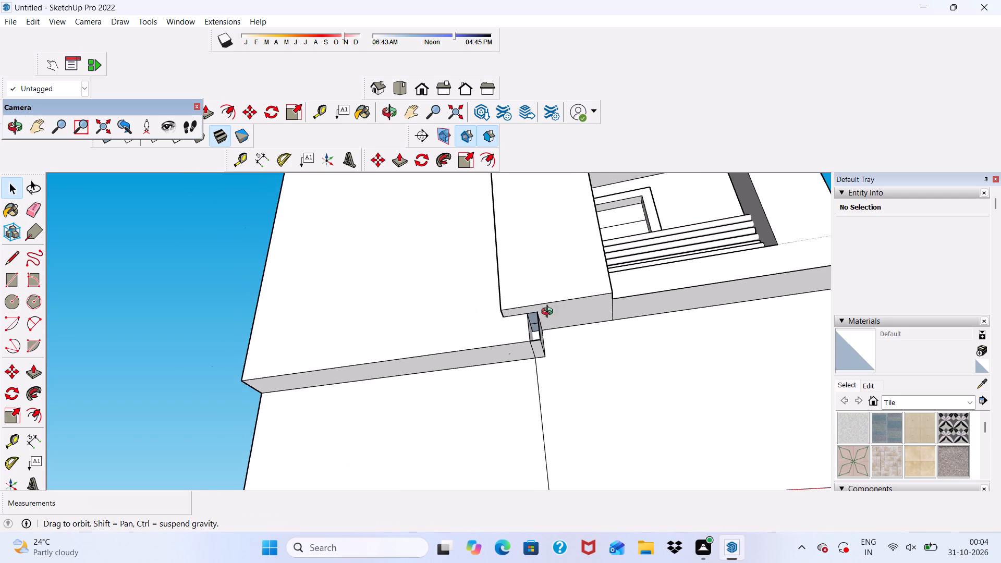
middle_drag(550, 313, 530, 398)
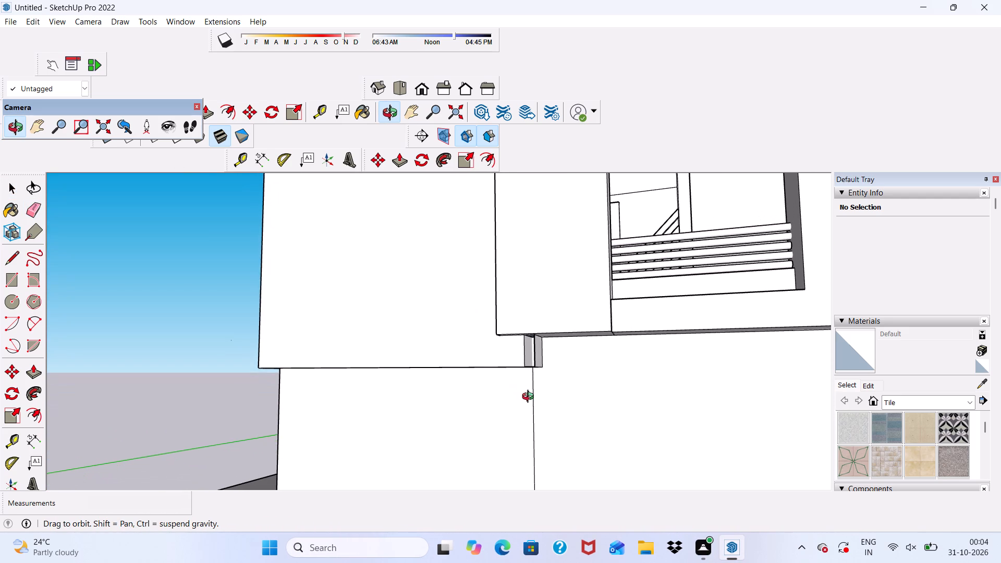
middle_drag(530, 398, 574, 382)
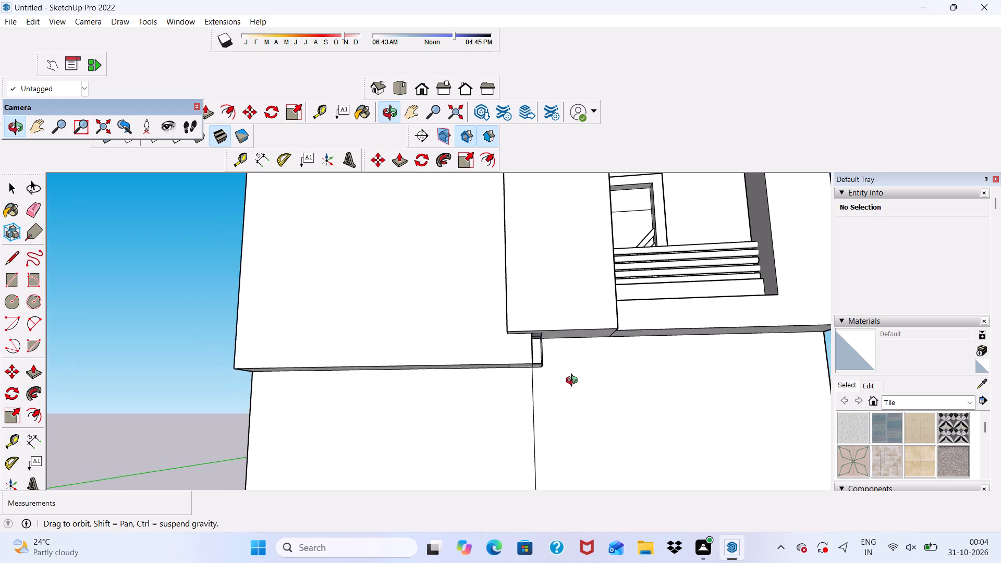
middle_drag(574, 382, 579, 414)
Erase the leftover vertical and horizontal outline edges on the wall at the small notch beneath the projecting pillar.
scroll(574, 405, up, 5)
middle_drag(533, 338, 518, 336)
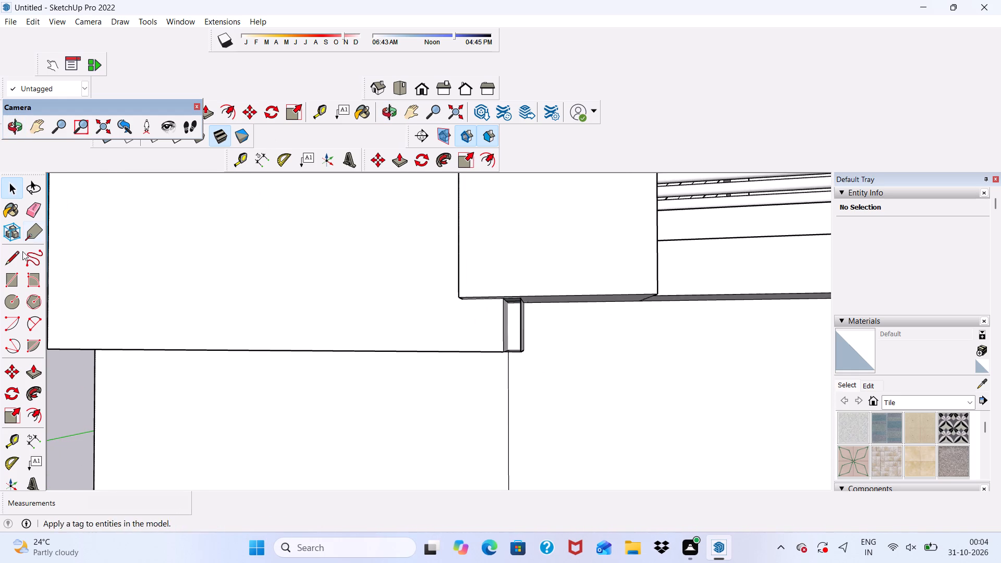
click(35, 206)
scroll(401, 336, up, 2)
scroll(526, 339, up, 2)
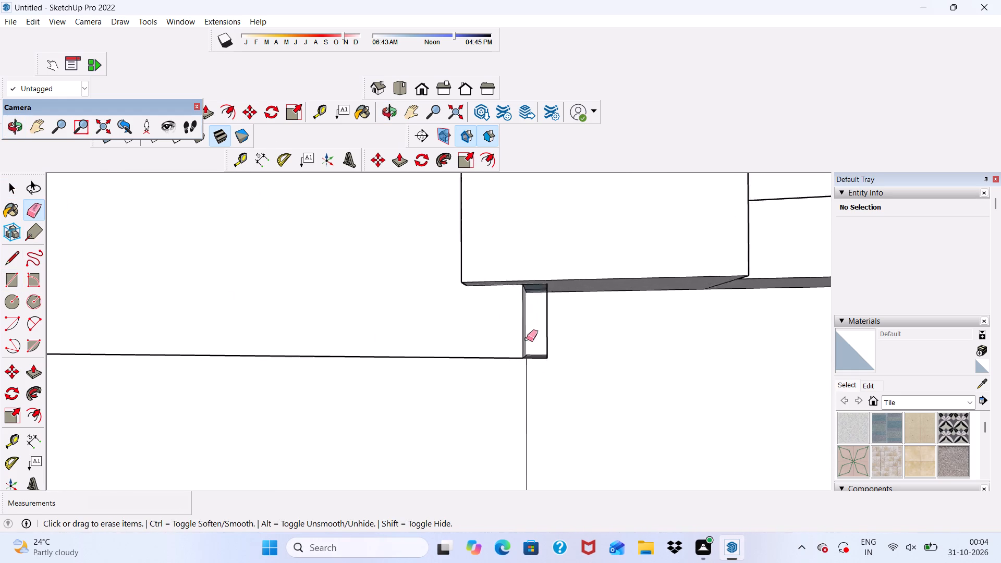
scroll(527, 339, up, 4)
click(554, 326)
scroll(546, 360, up, 3)
drag(553, 373, 555, 383)
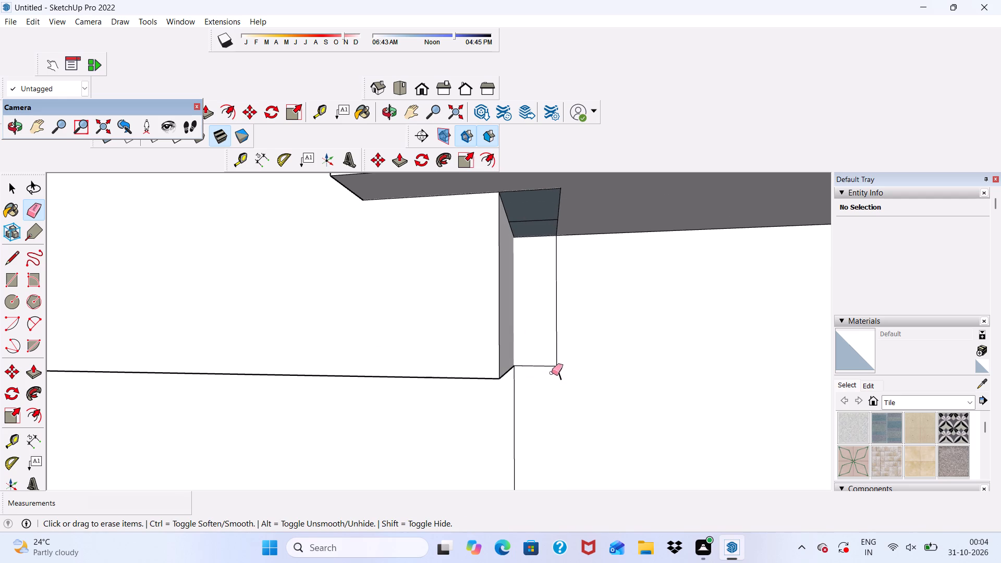
drag(560, 336, 556, 347)
drag(547, 366, 549, 372)
drag(558, 366, 560, 370)
drag(560, 370, 561, 377)
Erase the leftover edges outlining the blue-grey patch on the underside of the projecting pillar.
scroll(560, 357, down, 3)
middle_drag(560, 339, 561, 281)
scroll(532, 195, up, 6)
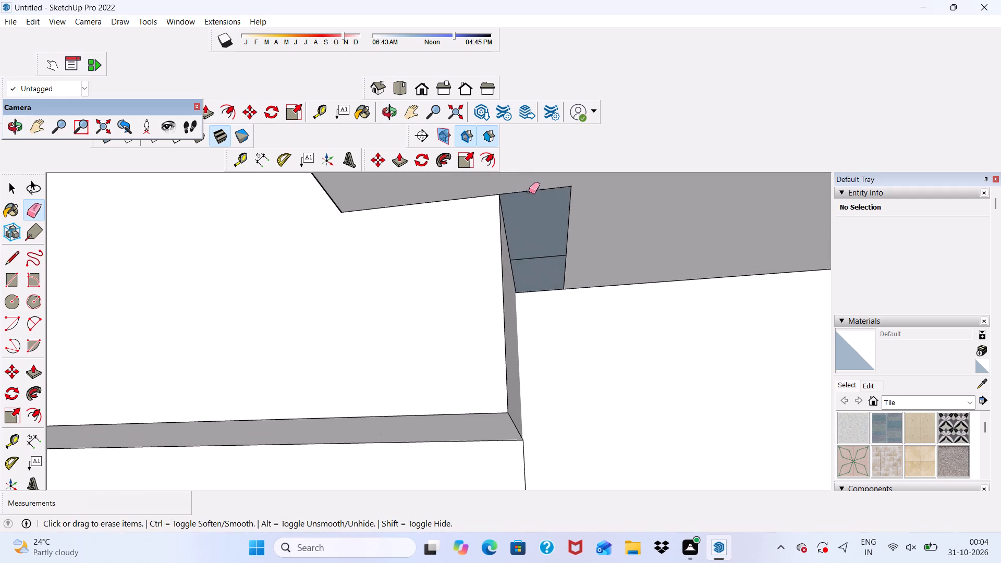
drag(529, 191, 528, 200)
drag(534, 246, 542, 274)
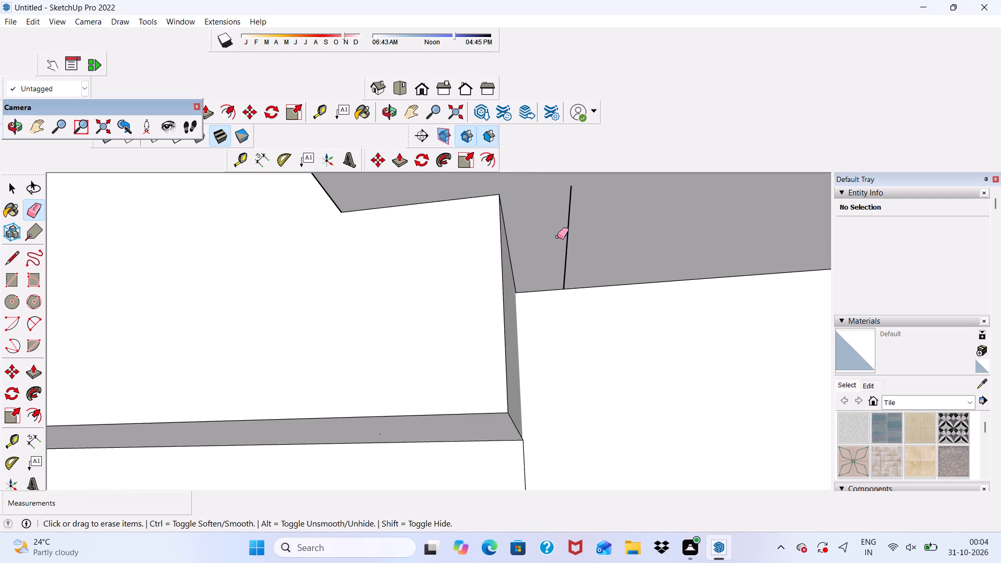
drag(557, 237, 575, 250)
scroll(559, 233, down, 13)
middle_drag(567, 287, 617, 334)
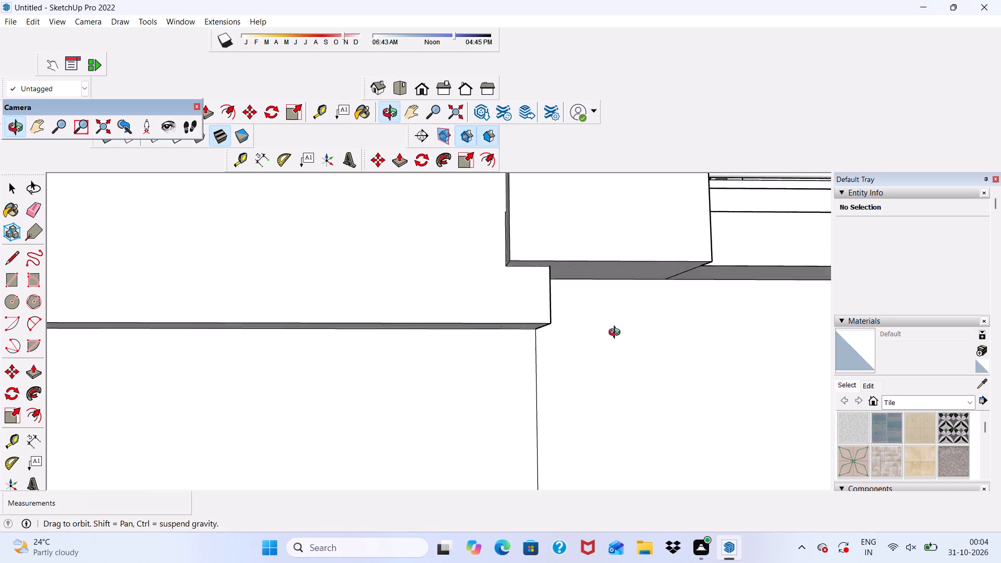
middle_drag(617, 334, 618, 335)
scroll(601, 304, up, 1)
scroll(552, 266, up, 5)
drag(577, 258, 579, 270)
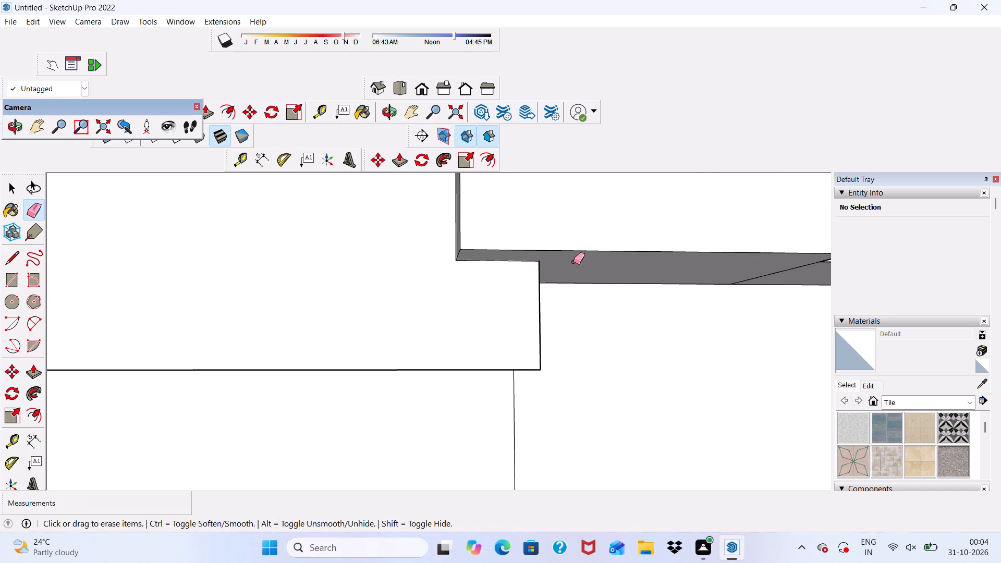
drag(573, 262, 573, 267)
Erase the short stray vertical edge below the roof step on the building's side wall.
scroll(557, 287, down, 8)
middle_drag(559, 310, 634, 377)
middle_drag(557, 345, 484, 346)
scroll(552, 348, down, 1)
scroll(483, 342, up, 3)
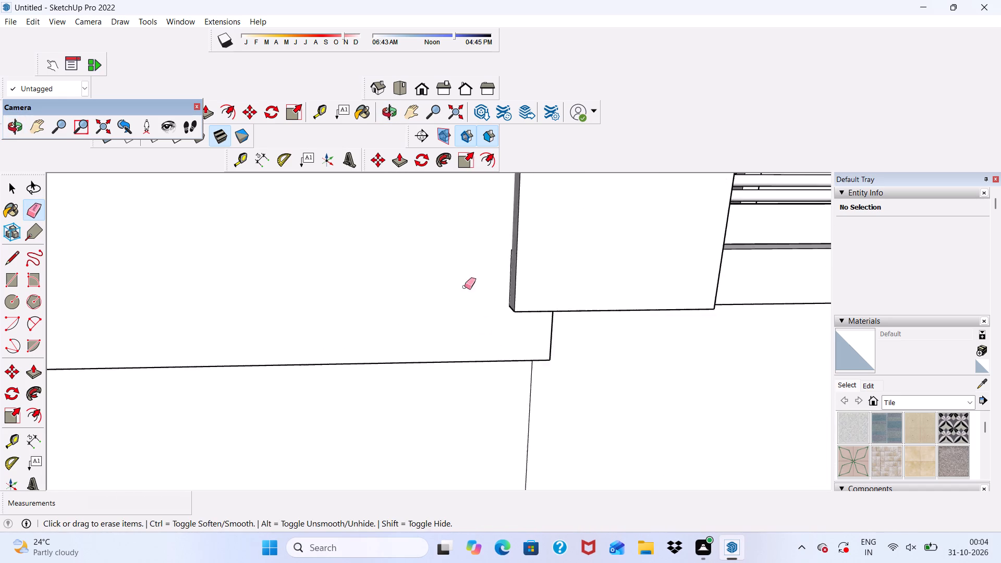
scroll(416, 260, down, 11)
middle_drag(565, 327, 492, 338)
scroll(524, 316, down, 8)
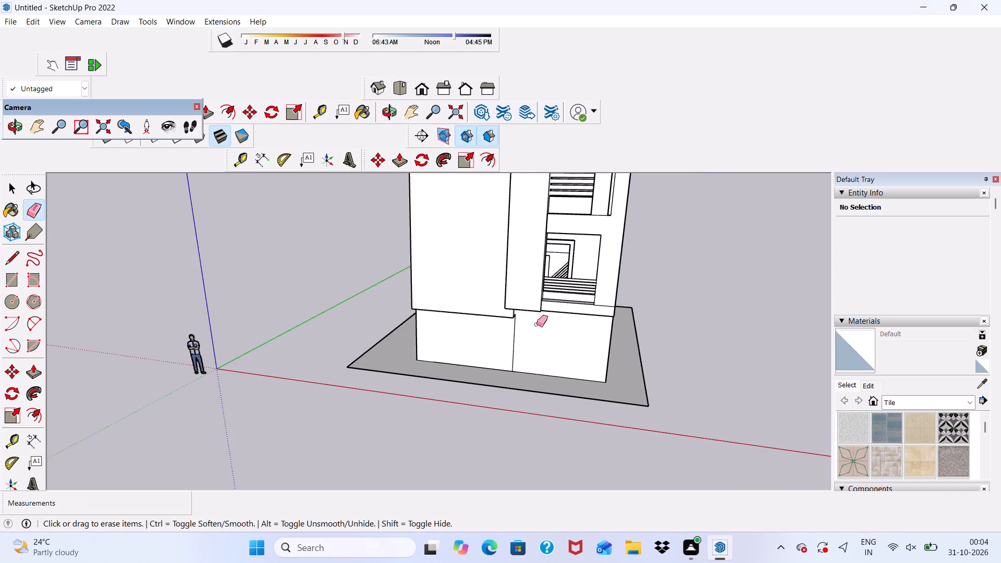
middle_drag(536, 324, 530, 246)
middle_drag(522, 242, 740, 307)
scroll(728, 304, up, 1)
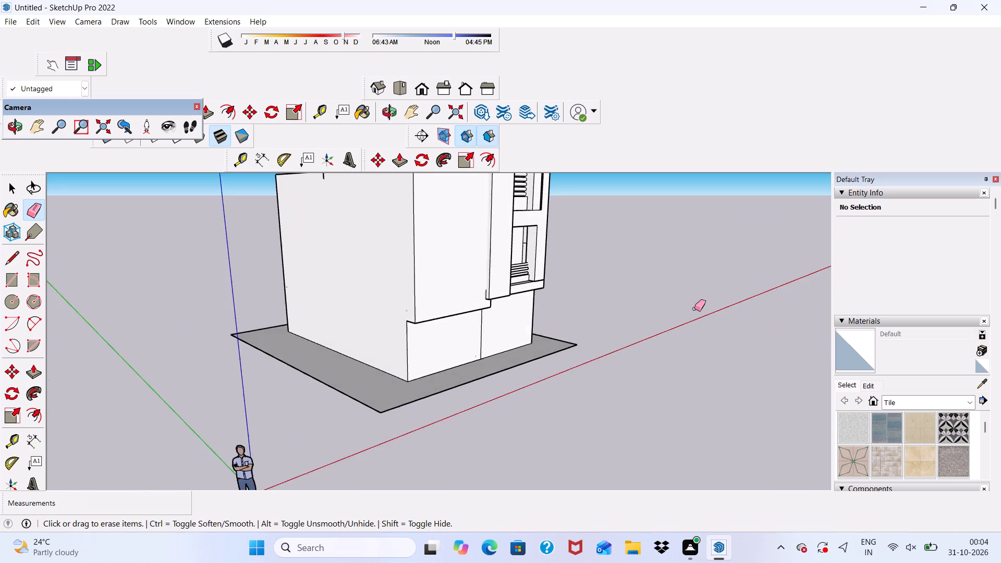
scroll(496, 318, down, 5)
middle_drag(414, 284, 409, 252)
scroll(409, 252, up, 16)
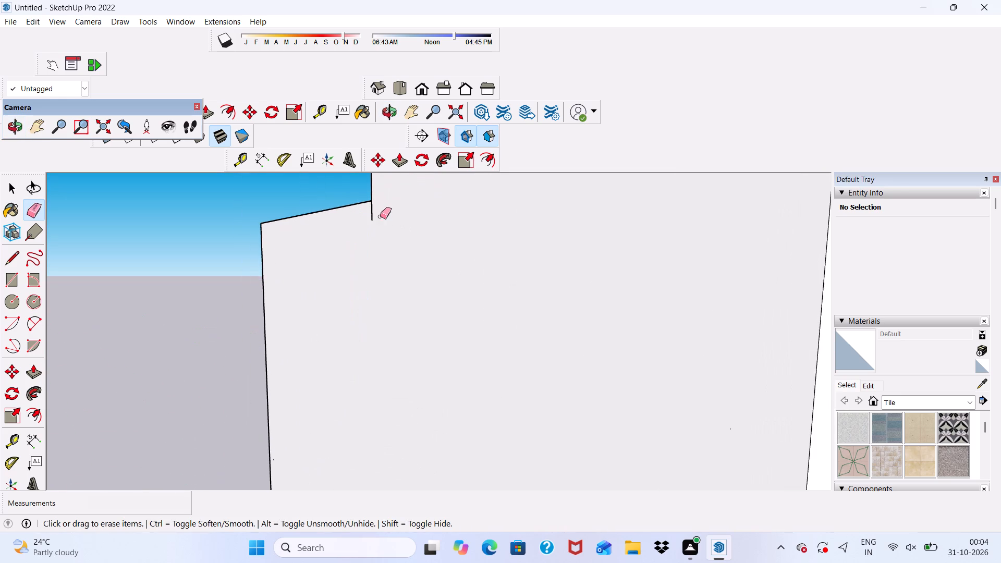
drag(370, 215, 388, 215)
Examine the side wall, front facade and balcony recess from several angles for remaining stray edges.
scroll(379, 234, down, 2)
middle_drag(443, 275, 604, 301)
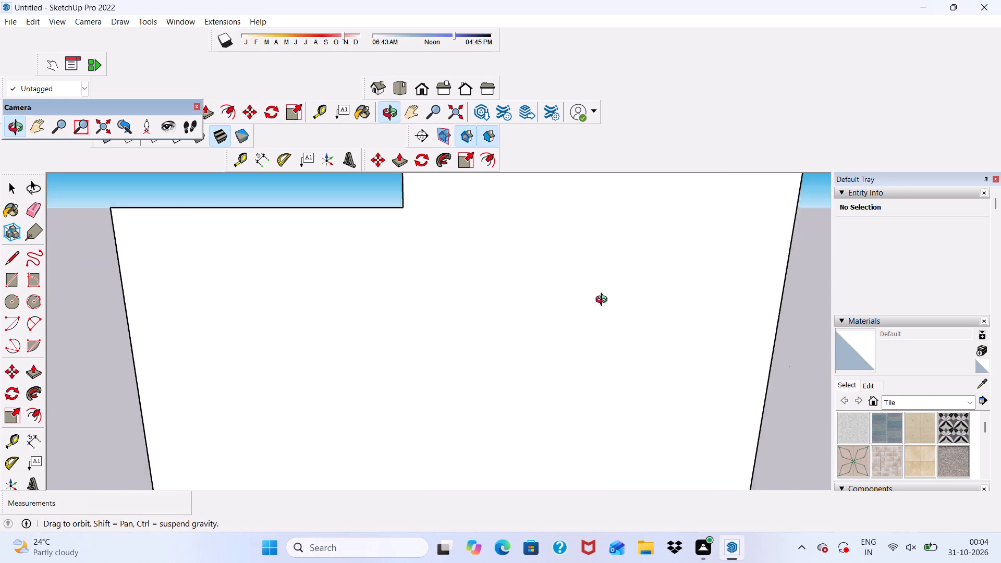
middle_drag(604, 301, 557, 279)
scroll(544, 277, up, 1)
scroll(428, 205, down, 11)
middle_drag(591, 276, 443, 285)
key(space)
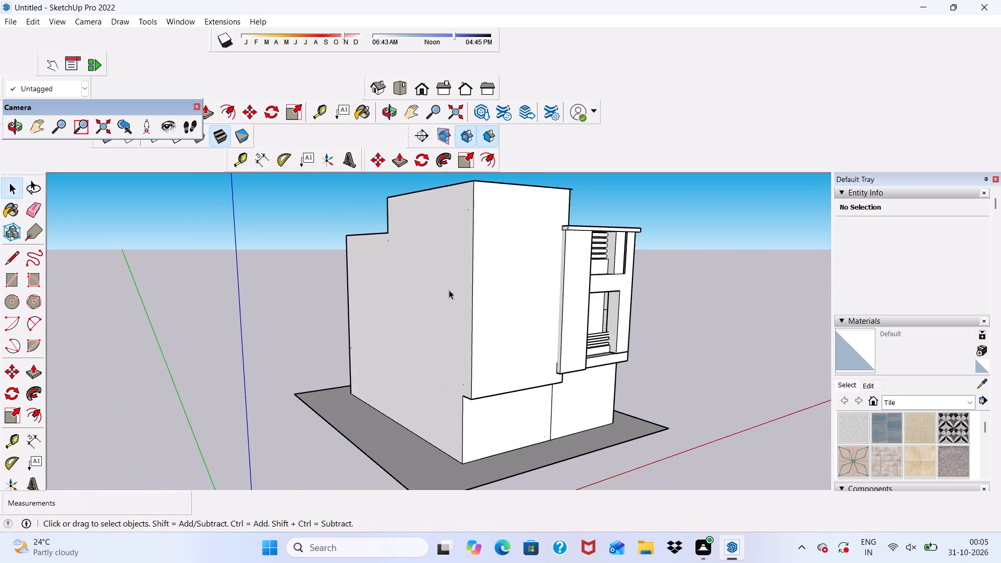
middle_drag(556, 380, 460, 372)
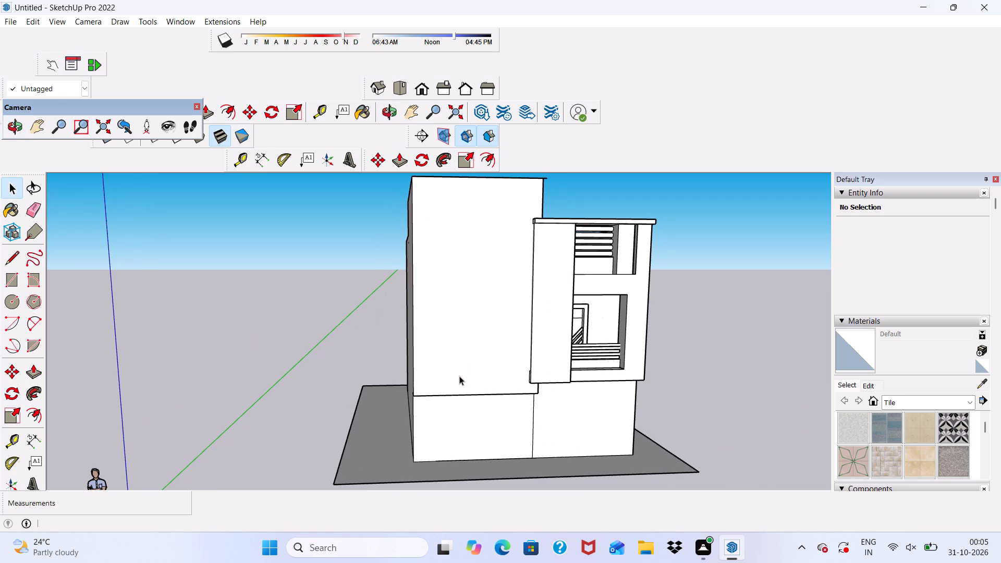
middle_drag(450, 377, 353, 381)
scroll(538, 342, up, 5)
scroll(510, 285, down, 2)
middle_drag(551, 299, 546, 292)
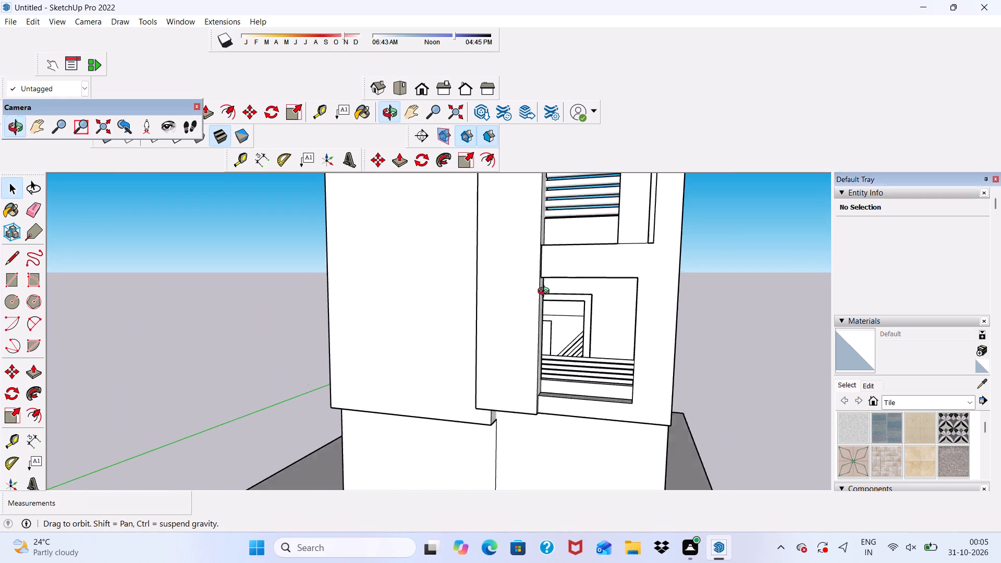
middle_drag(546, 292, 575, 350)
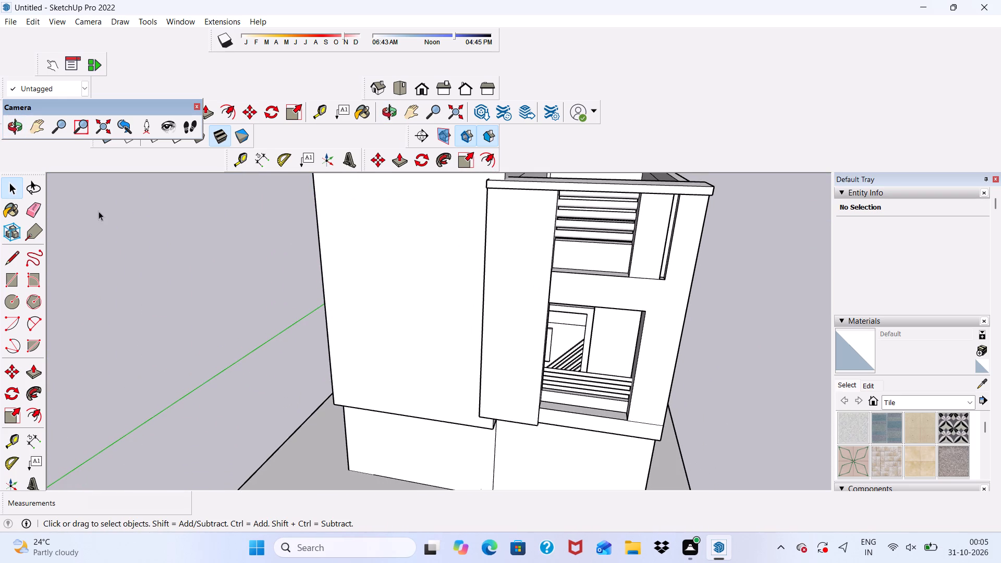
Draw a small rectangle about 1' 2" by 10" near the top of the projecting pillar's front face.
click(7, 283)
scroll(239, 260, down, 2)
middle_drag(424, 288, 460, 233)
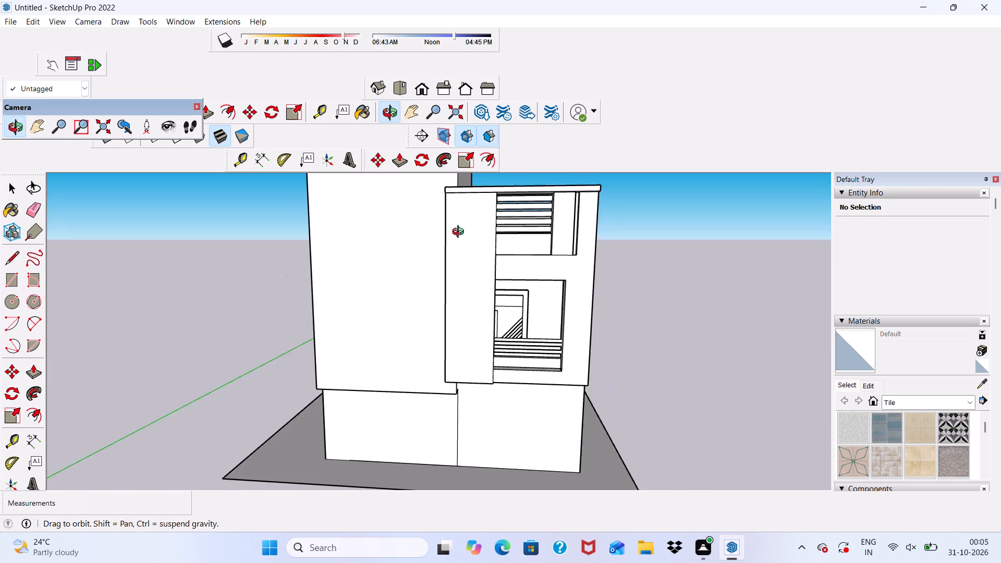
middle_drag(460, 233, 461, 226)
scroll(462, 189, up, 11)
scroll(467, 205, down, 1)
middle_drag(467, 210, 525, 177)
scroll(511, 190, up, 2)
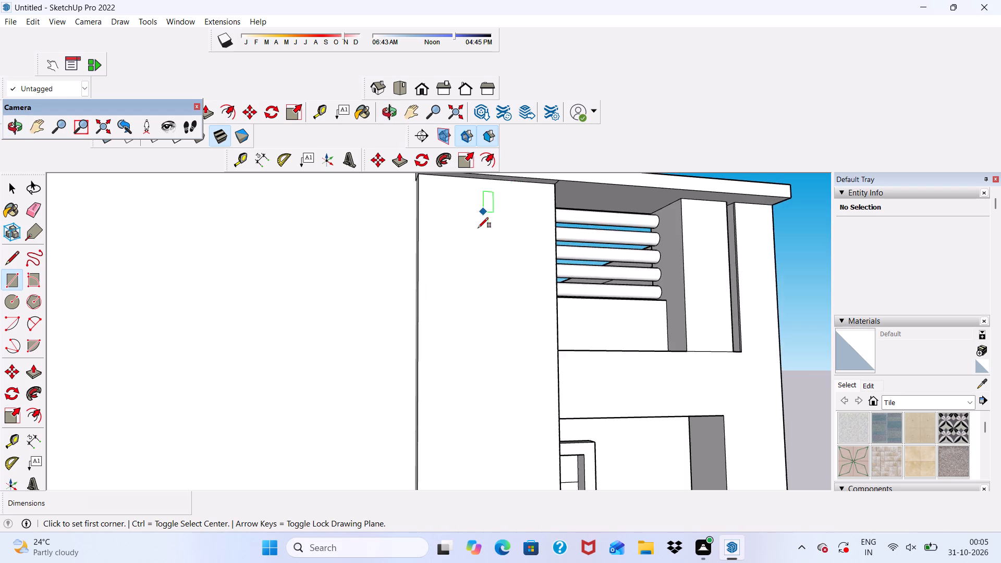
scroll(478, 228, up, 3)
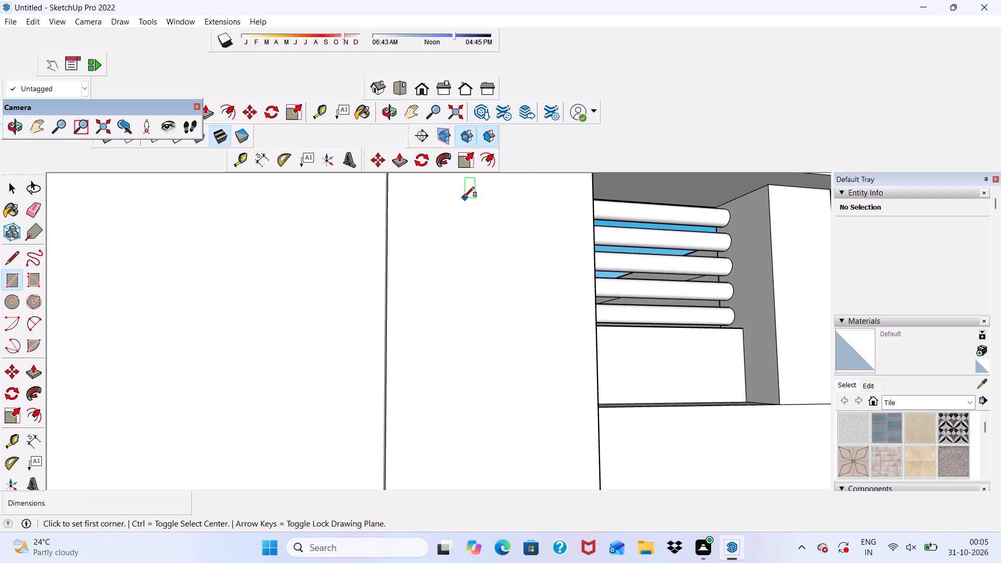
scroll(492, 240, down, 6)
scroll(483, 220, up, 4)
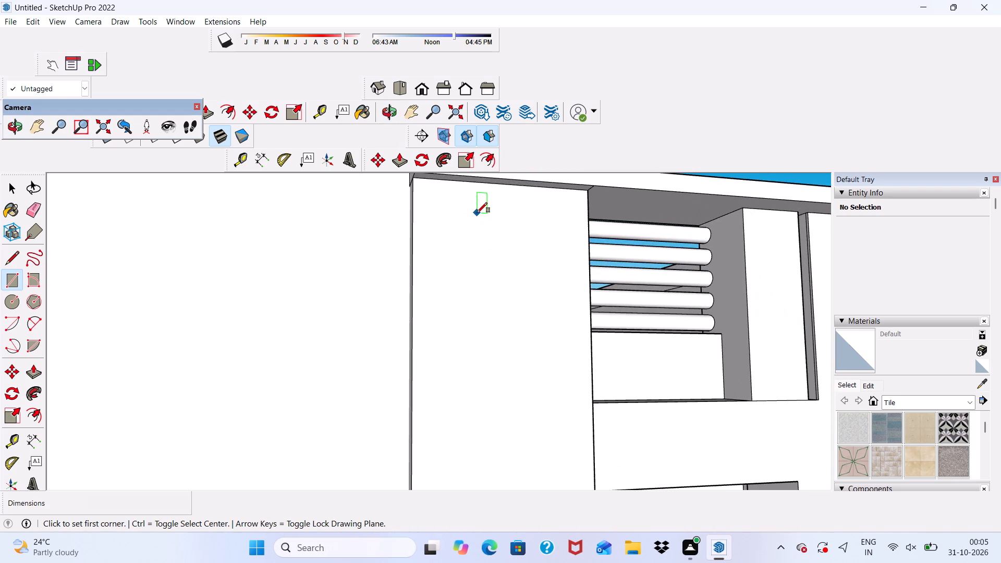
click(476, 210)
scroll(511, 251, up, 1)
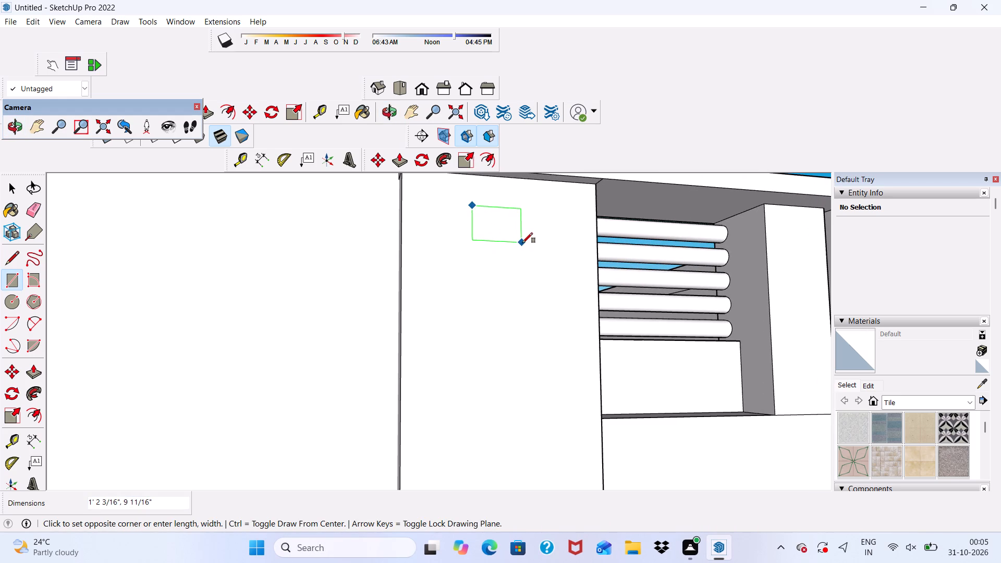
click(524, 244)
scroll(523, 259, down, 7)
scroll(521, 337, up, 3)
Copy the small rectangle straight down the pillar face about 1' 7" and multiply it to three evenly spaced copies.
key(space)
click(513, 215)
click(512, 215)
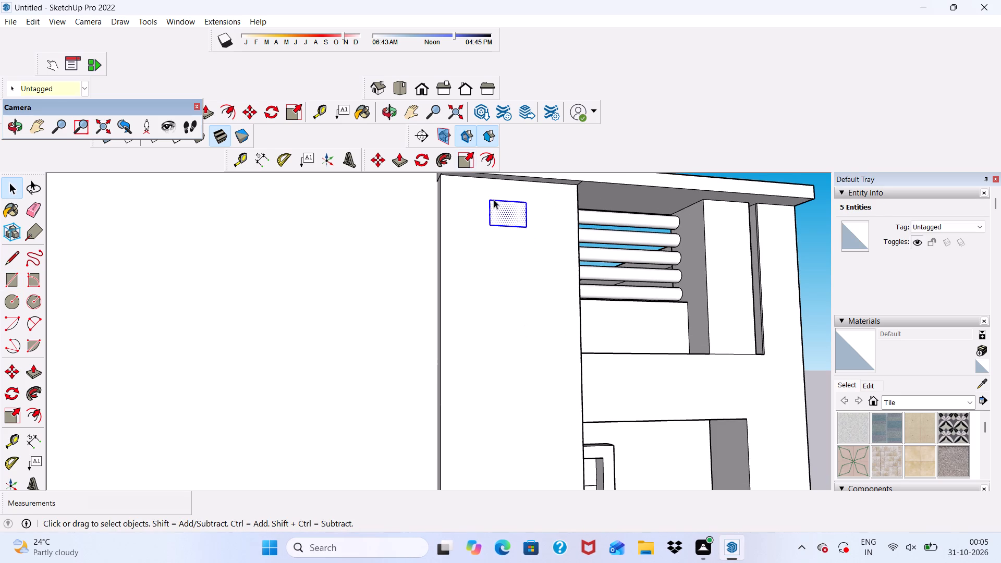
click(373, 161)
click(509, 214)
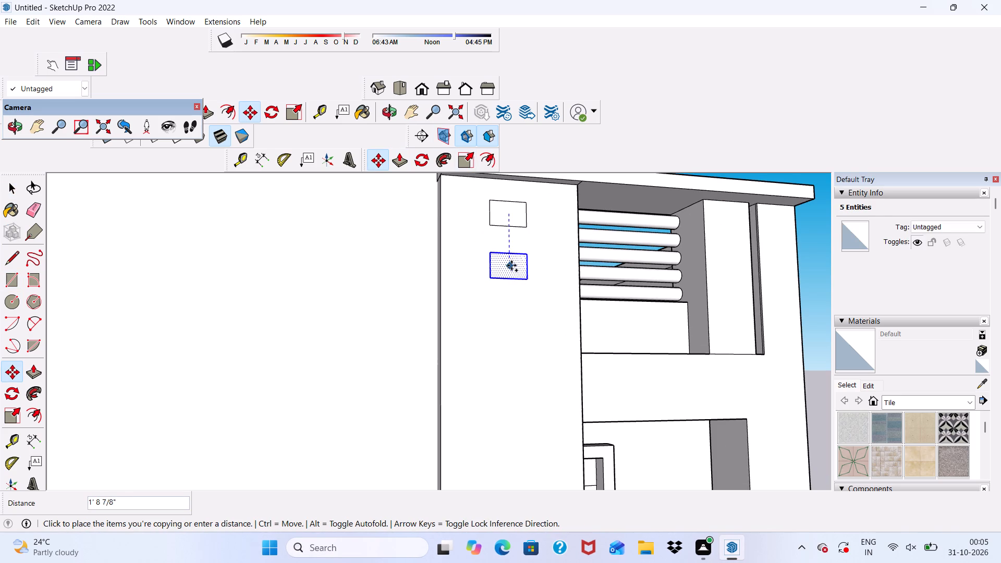
click(511, 261)
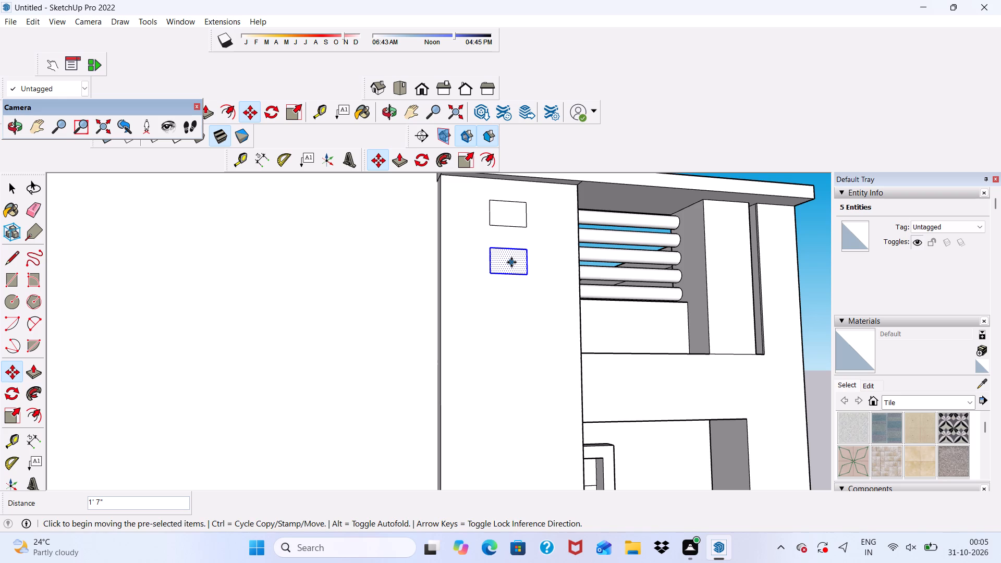
key(shift+asterisk)
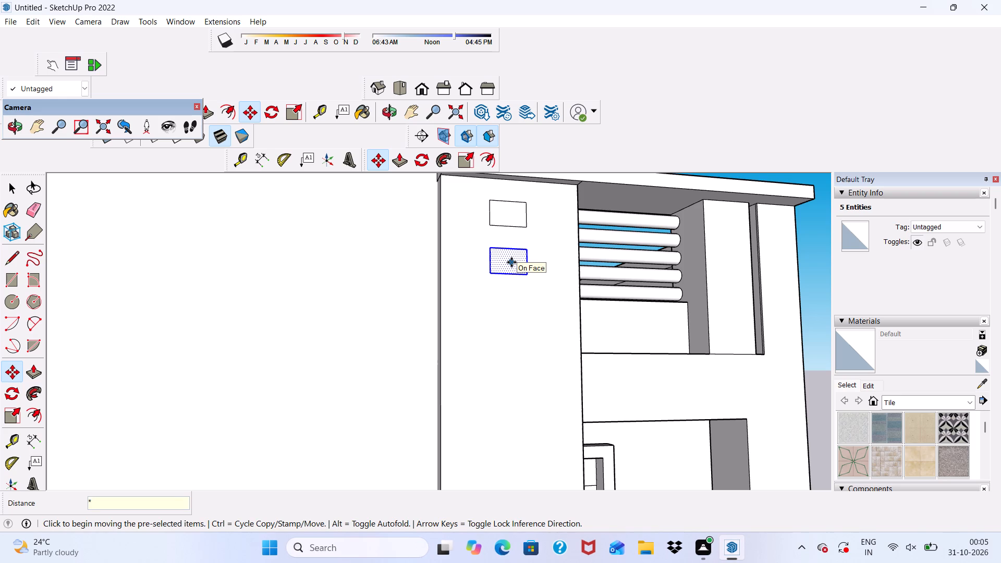
key(3)
key(Return)
scroll(579, 229, down, 10)
key(space)
Push/Pull the topmost small rectangle on the pillar face outward by 3".
scroll(700, 286, up, 1)
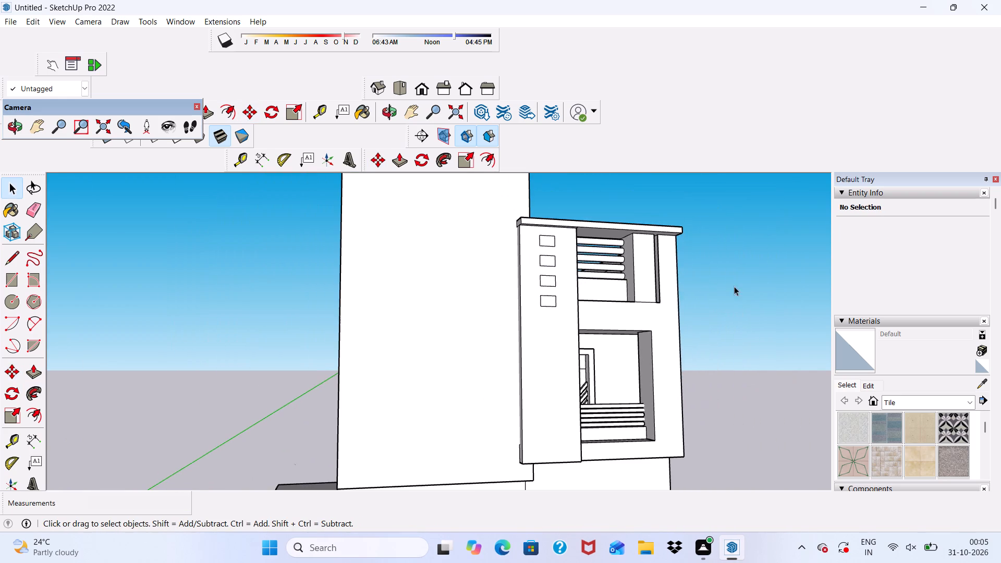
middle_drag(751, 284, 626, 344)
scroll(496, 295, up, 5)
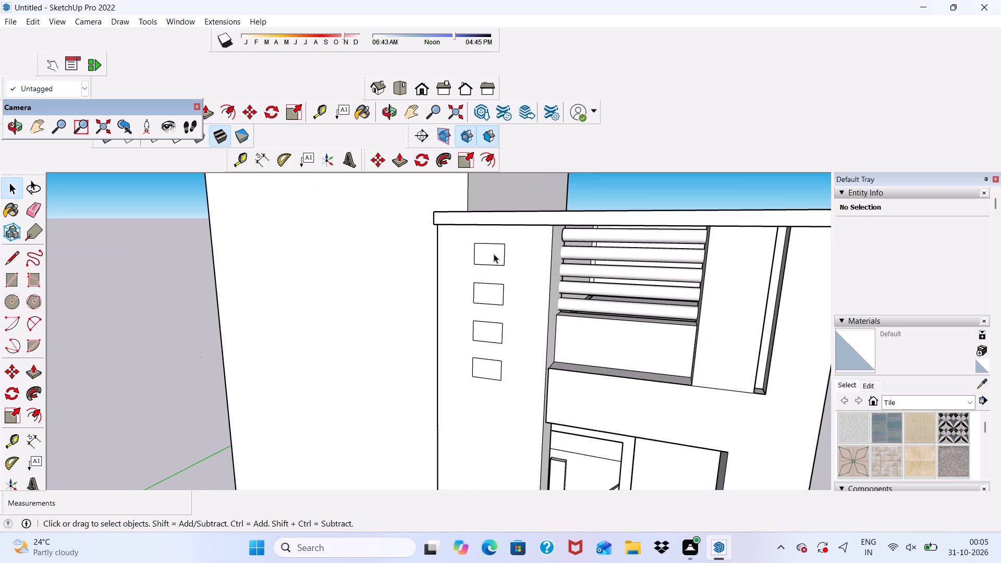
click(494, 254)
click(398, 156)
scroll(474, 227, up, 3)
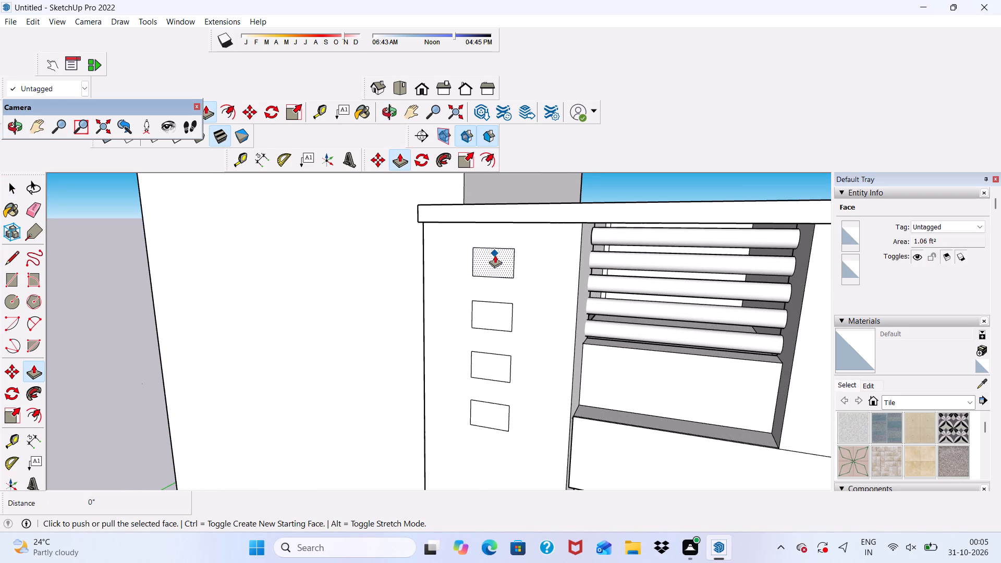
click(495, 255)
key(3)
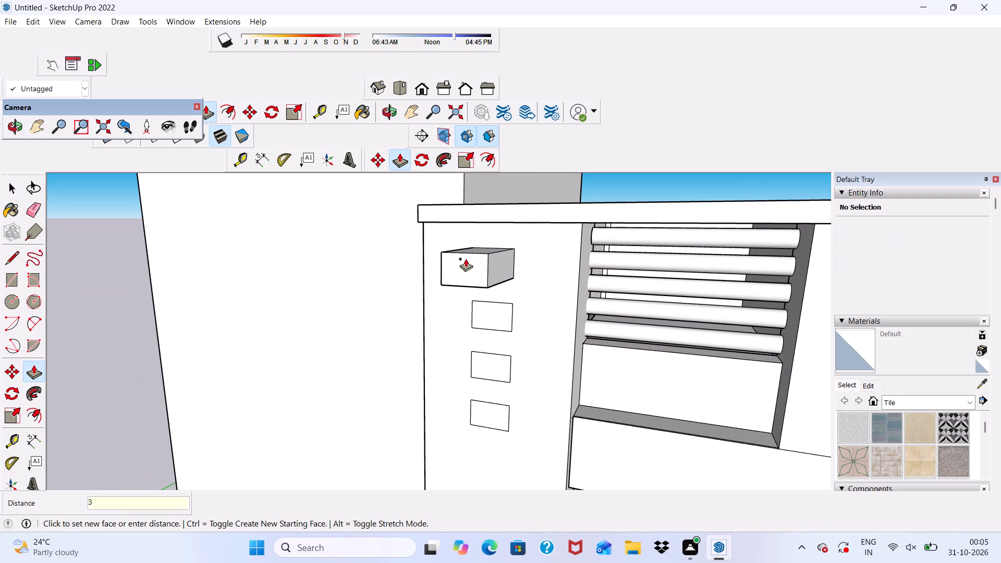
key(shift+quotedbl)
key(Return)
Push/Pull the second small rectangle from the top of the pillar face outward by 3".
scroll(496, 305, down, 1)
scroll(503, 316, up, 2)
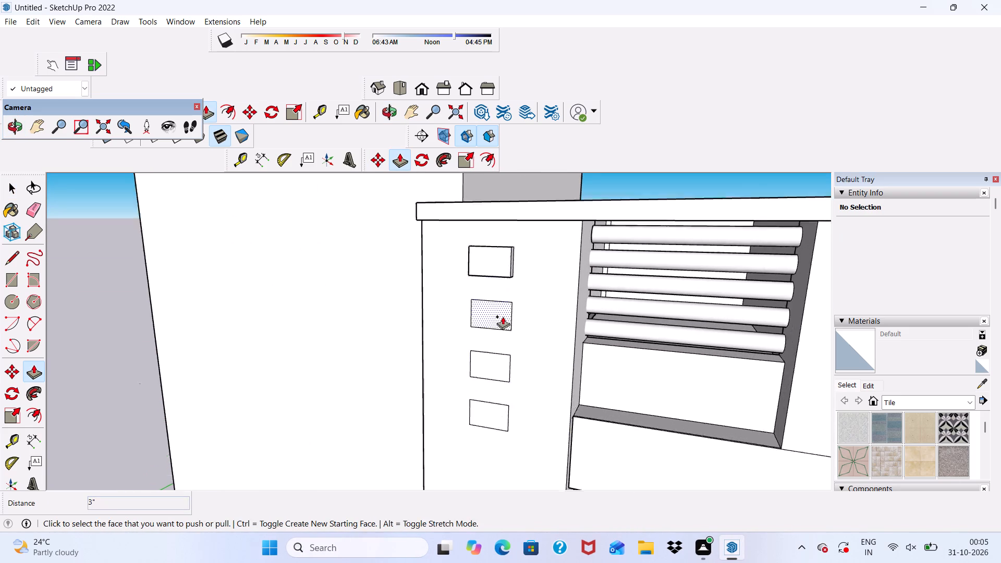
scroll(503, 316, up, 4)
click(499, 314)
key(3)
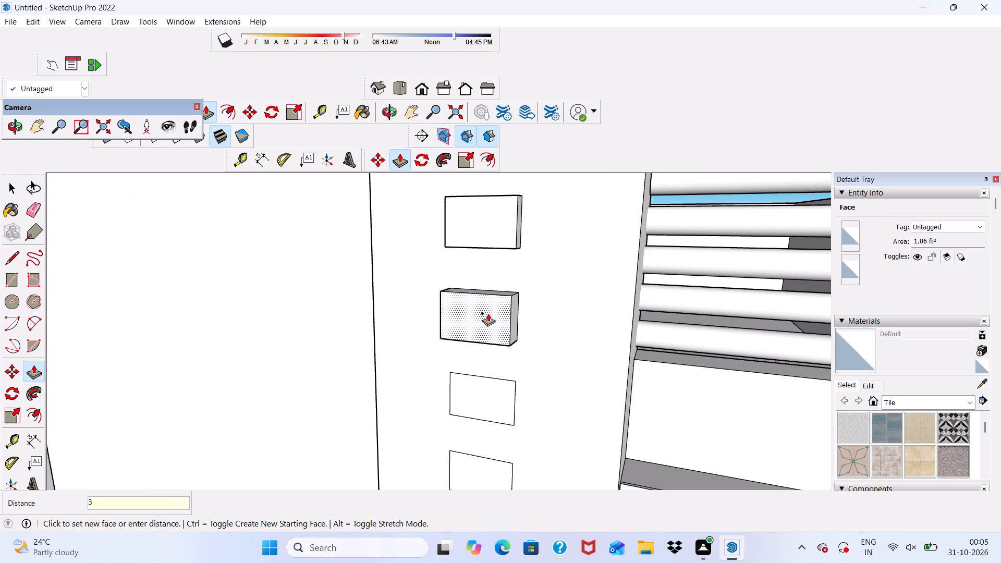
key(shift+quotedbl)
key(Return)
Push/Pull the third small rectangle from the top of the pillar face outward by 3".
scroll(515, 313, down, 7)
middle_drag(557, 342, 529, 370)
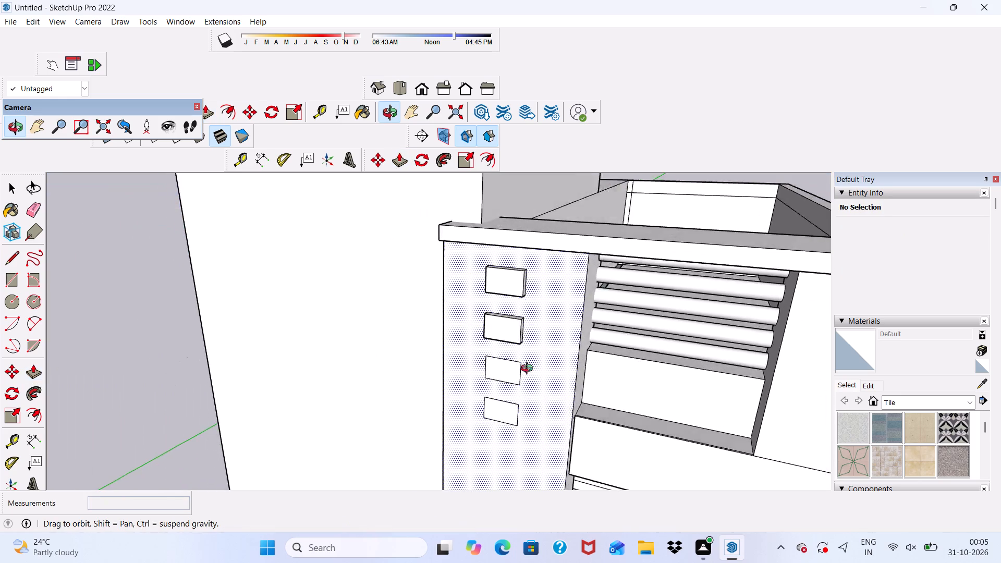
middle_drag(529, 370, 479, 391)
scroll(478, 395, up, 6)
click(506, 379)
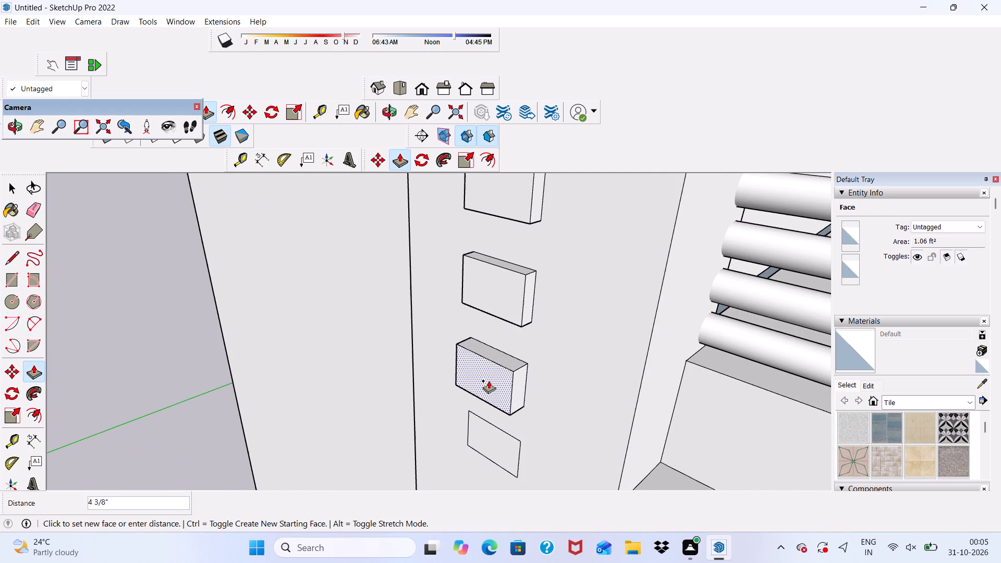
key(3)
key(shift+quotedbl)
key(Return)
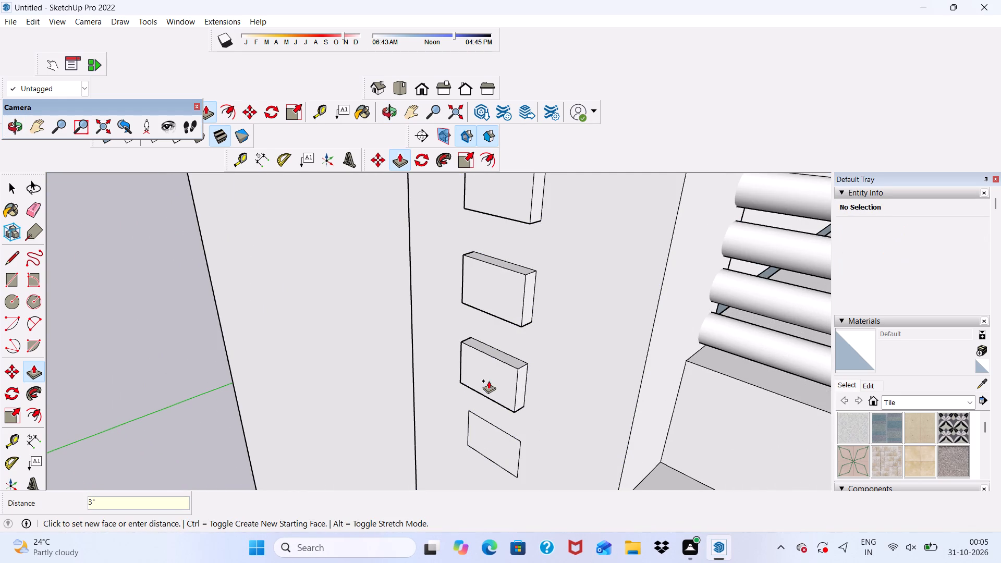
Push/Pull the lowest small rectangle outward by 3", flush with the block above it.
scroll(518, 442, up, 1)
click(505, 452)
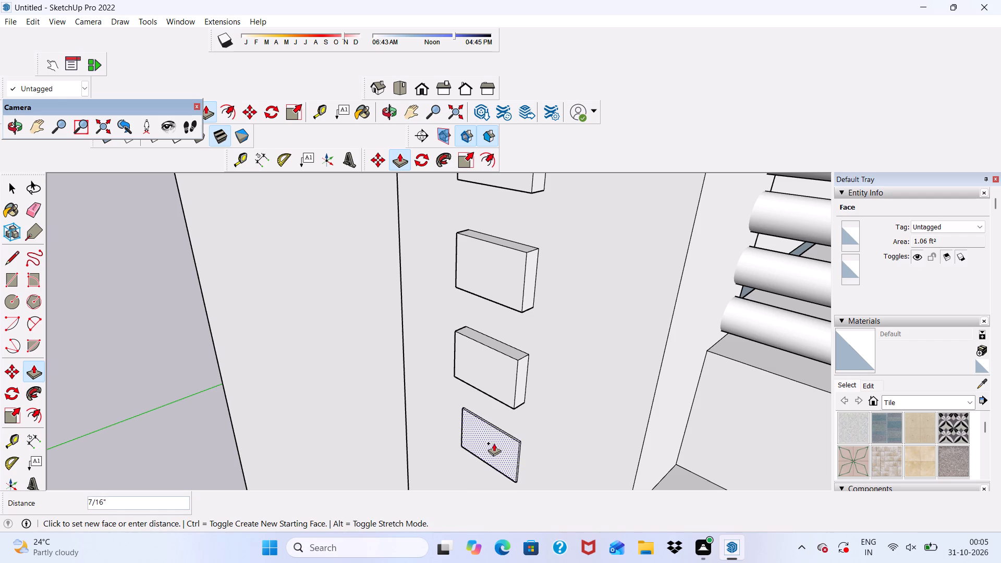
scroll(477, 400, up, 9)
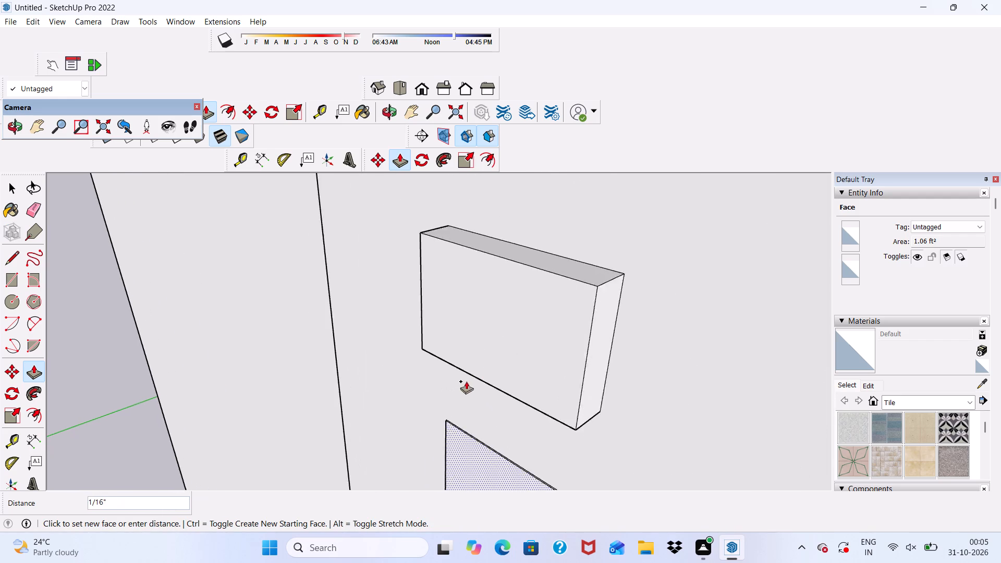
scroll(466, 381, up, 2)
click(474, 371)
scroll(475, 371, down, 4)
middle_drag(502, 373, 618, 317)
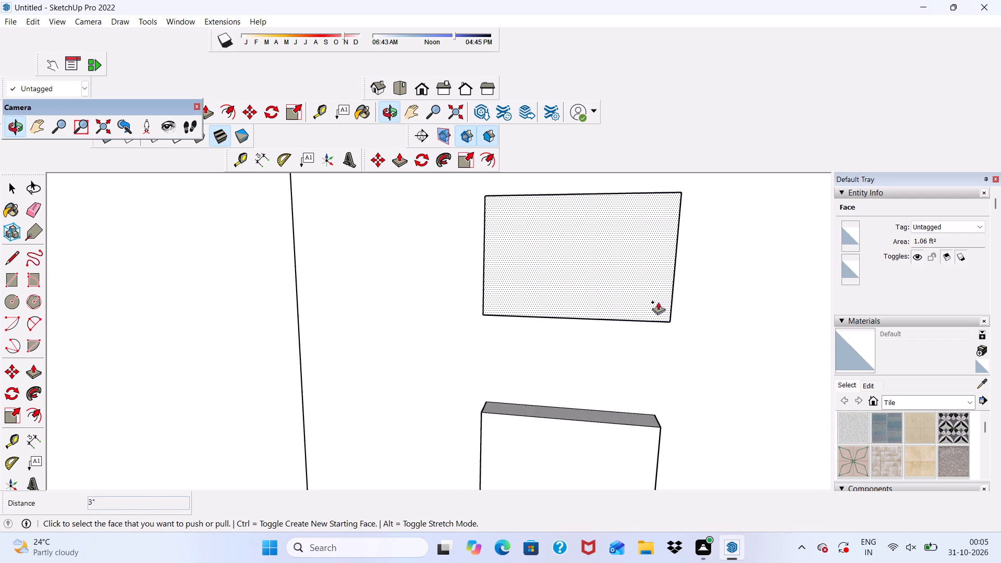
scroll(669, 298, up, 1)
scroll(621, 296, down, 5)
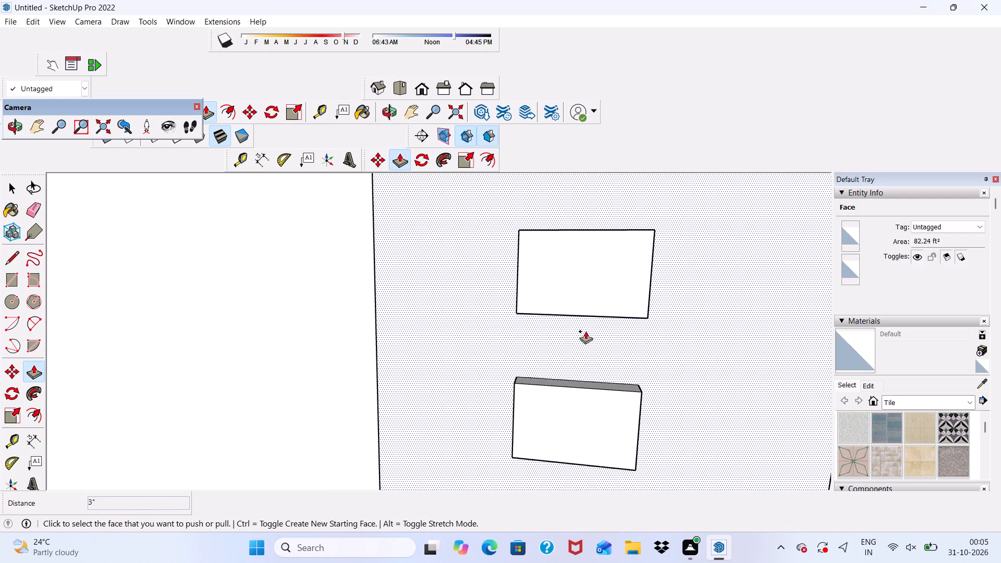
scroll(562, 333, down, 5)
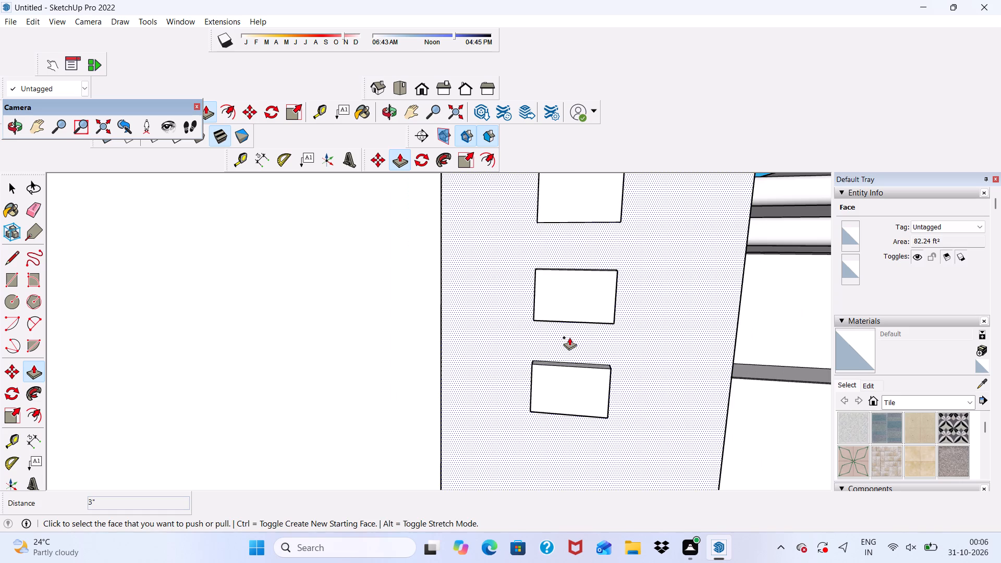
key(space)
Draw a tall rectangle about 9' 8" by 3' 10" on the pillar's front face below the four small blocks.
scroll(552, 319, down, 13)
middle_drag(591, 337, 653, 318)
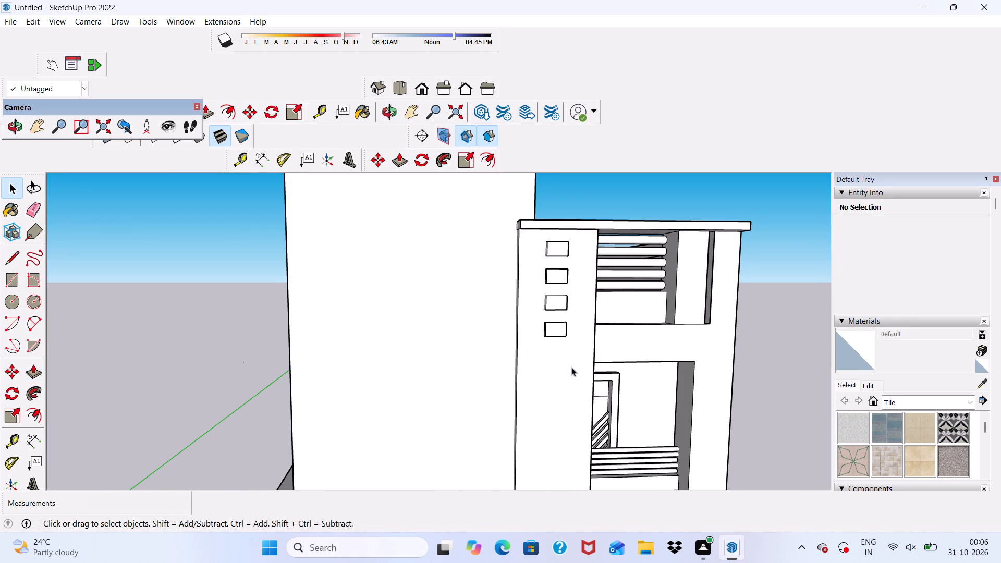
click(8, 278)
scroll(314, 309, down, 5)
scroll(446, 321, up, 2)
scroll(490, 372, down, 4)
scroll(496, 408, up, 2)
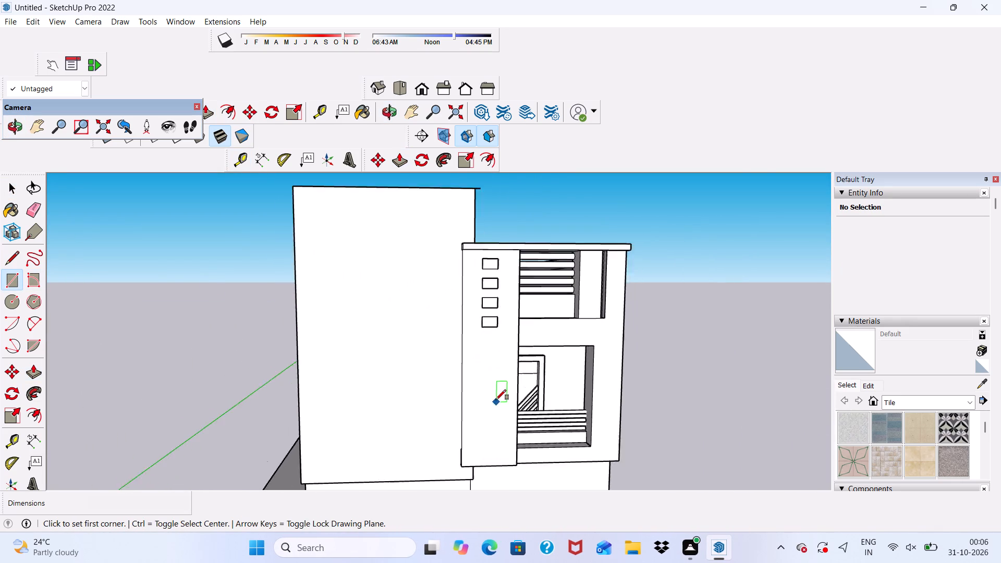
scroll(496, 400, up, 11)
click(435, 300)
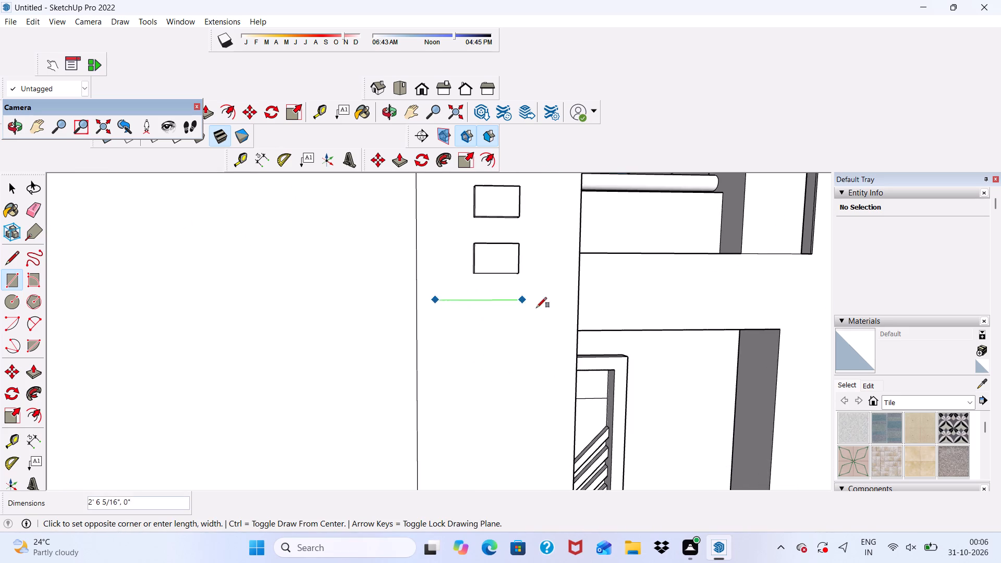
scroll(556, 310, down, 5)
scroll(558, 358, down, 9)
scroll(557, 428, up, 6)
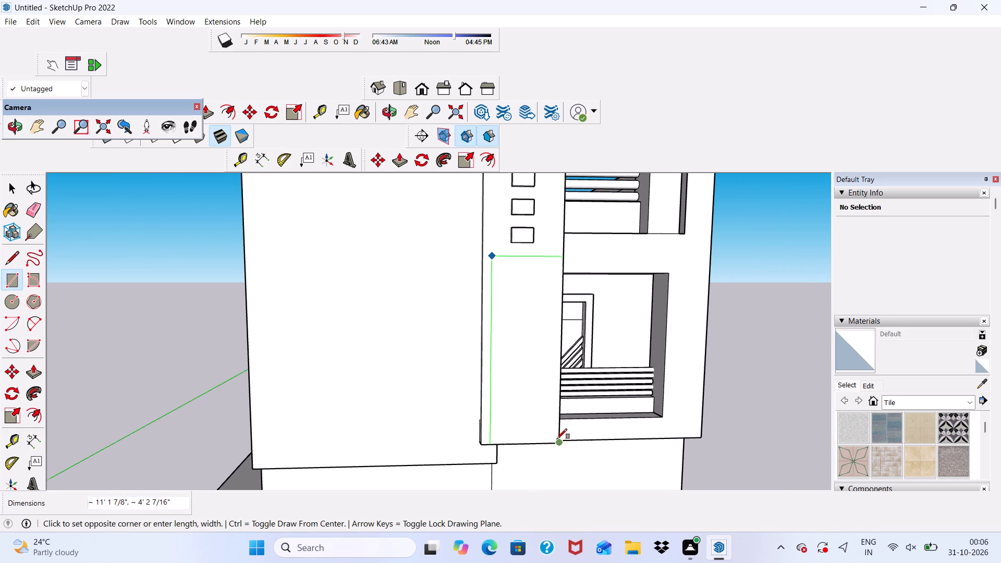
scroll(555, 426, up, 1)
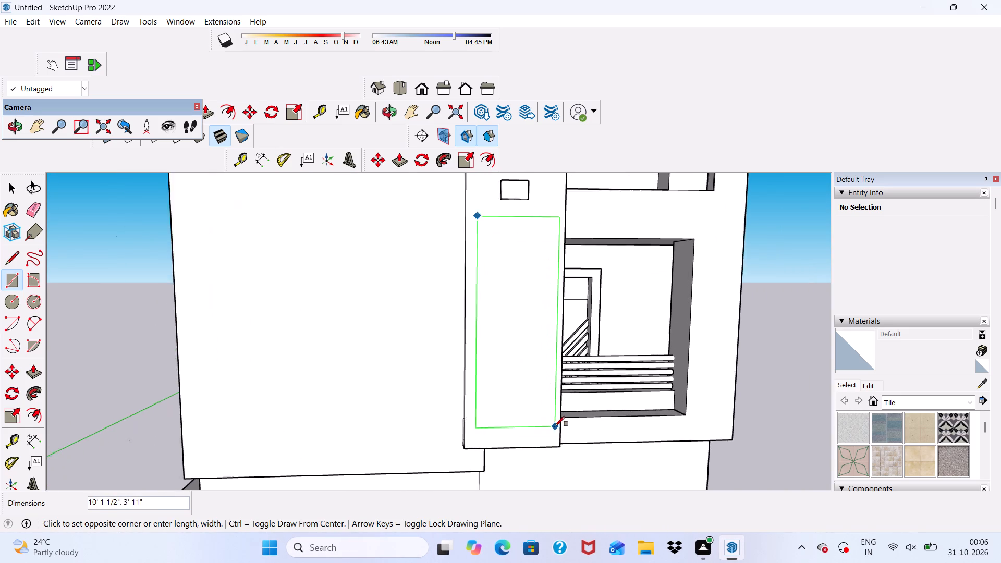
scroll(555, 426, up, 3)
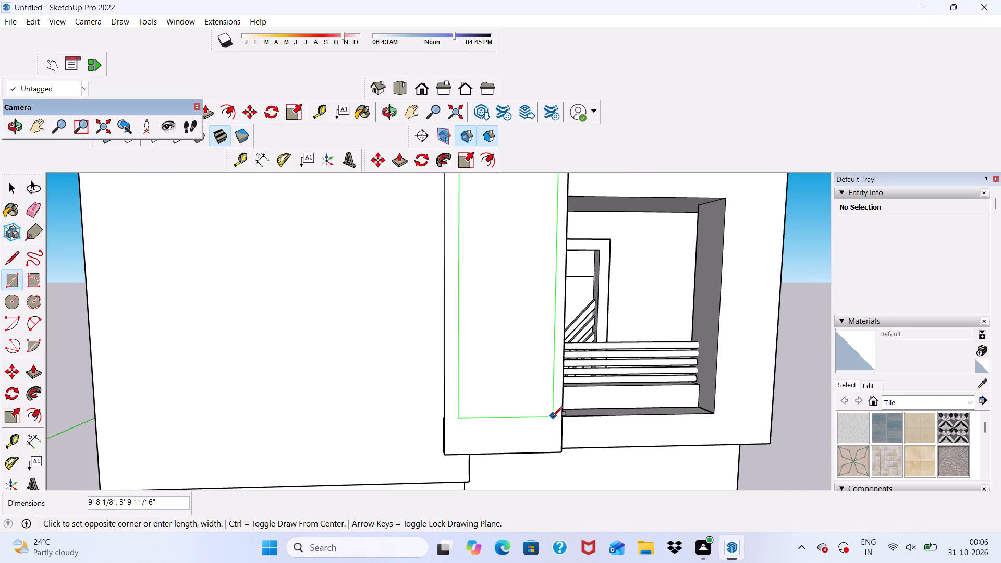
click(553, 417)
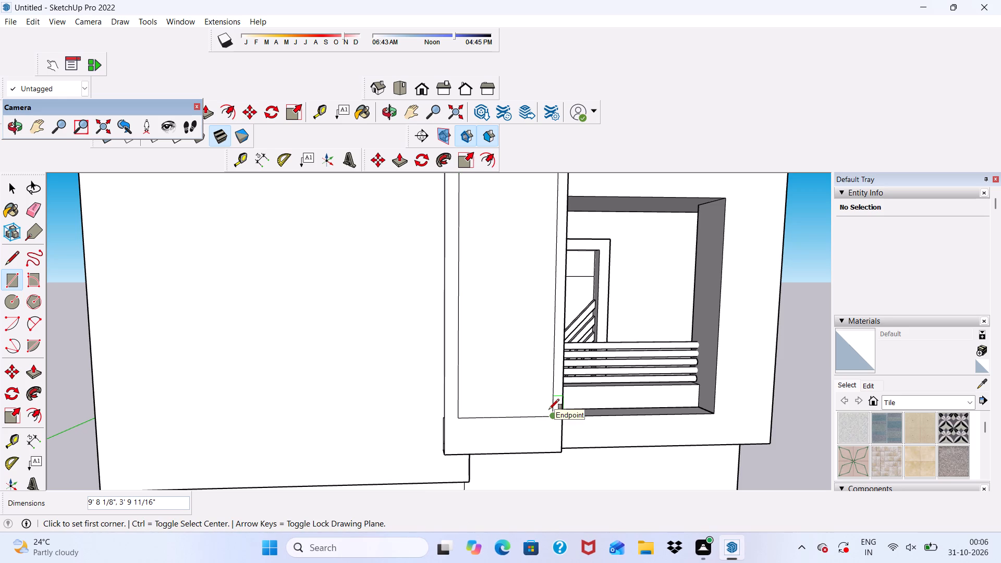
Push/Pull the tall rectangle on the pillar's front face outward by 3".
scroll(549, 417, down, 5)
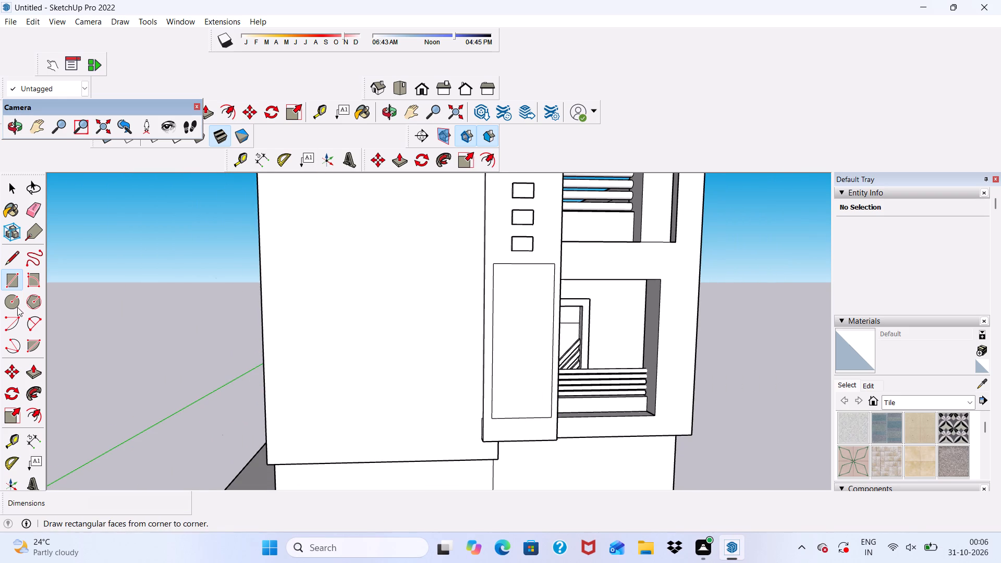
click(35, 372)
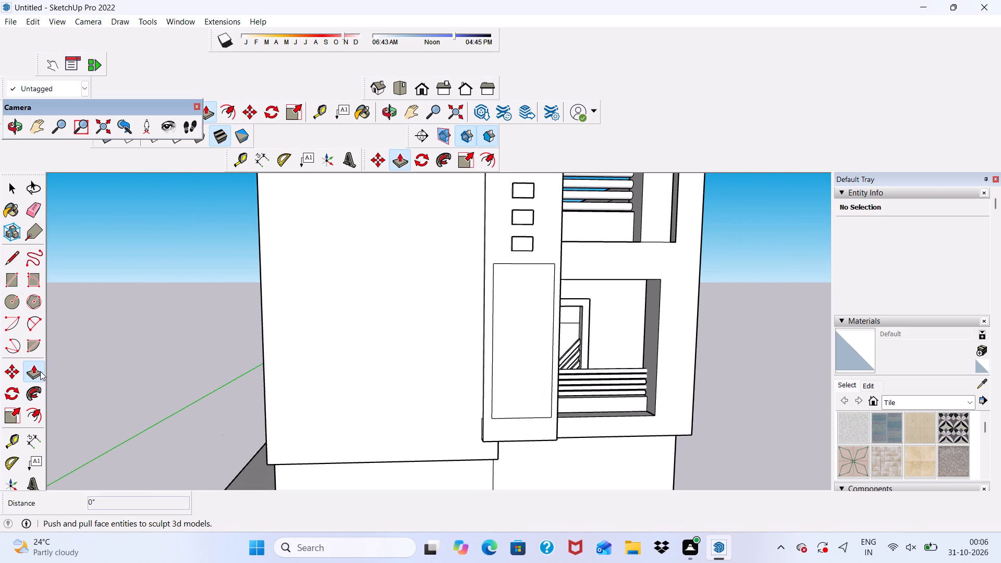
click(509, 336)
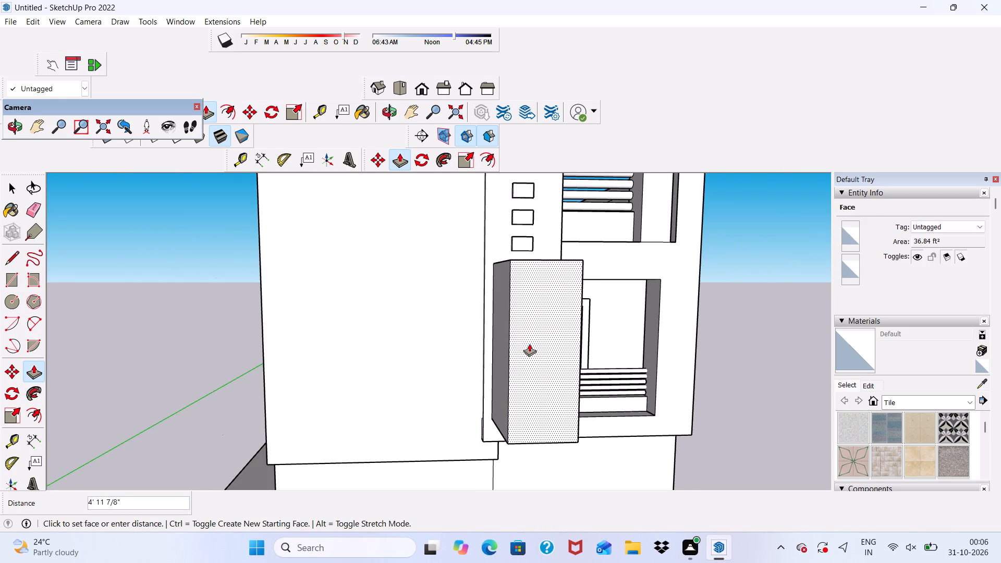
key(3)
key(shift+quotedbl)
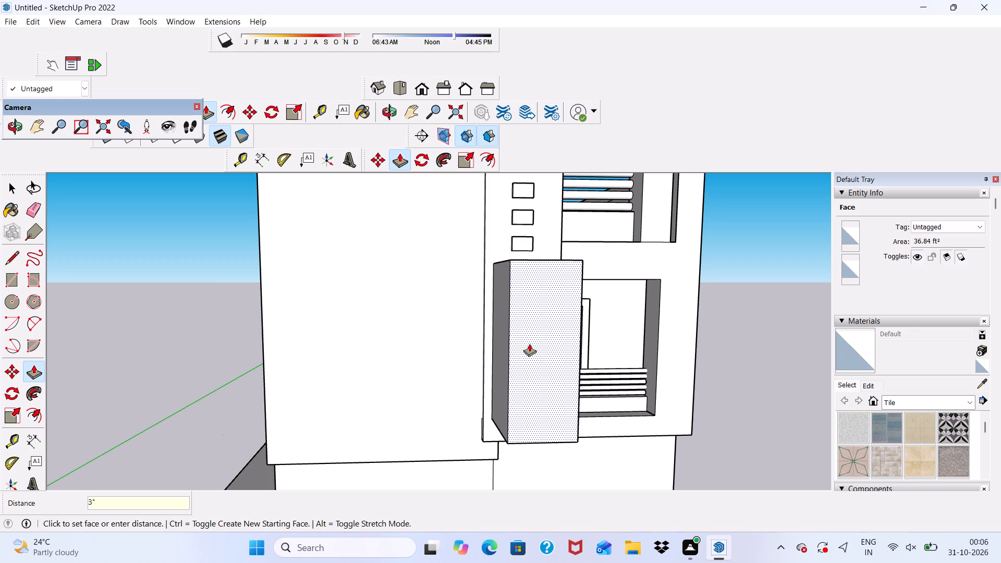
key(Return)
scroll(539, 371, down, 6)
key(space)
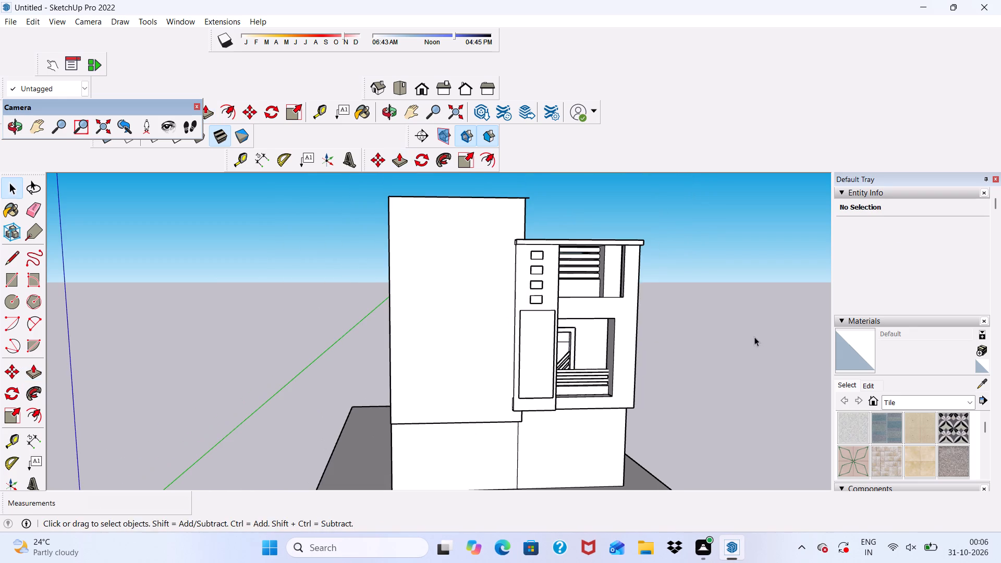
Examine the raised panel, the pillar blocks and the overall facade from several angles and distances.
middle_drag(756, 338, 713, 313)
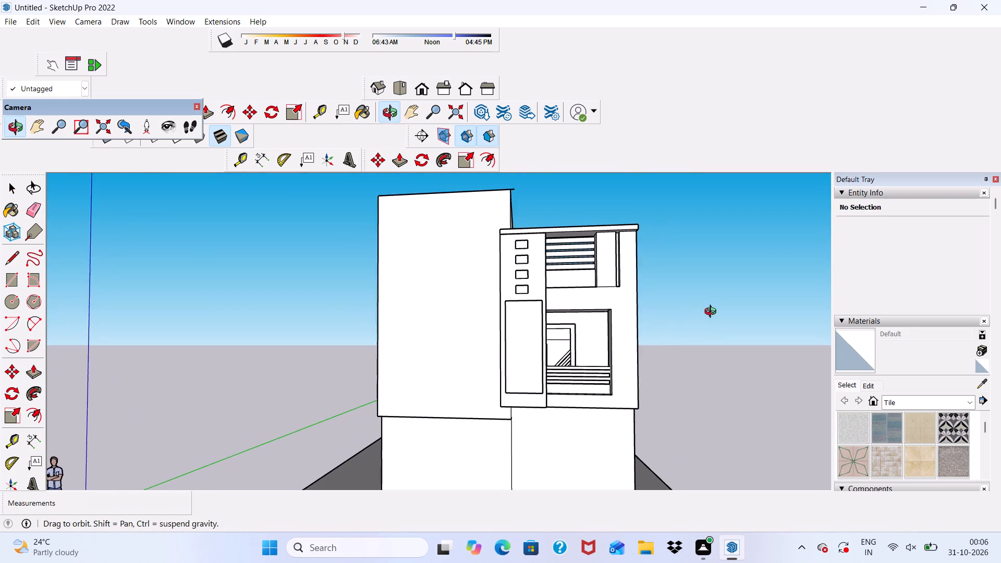
middle_drag(713, 313, 681, 304)
scroll(703, 308, down, 1)
middle_drag(608, 342, 738, 419)
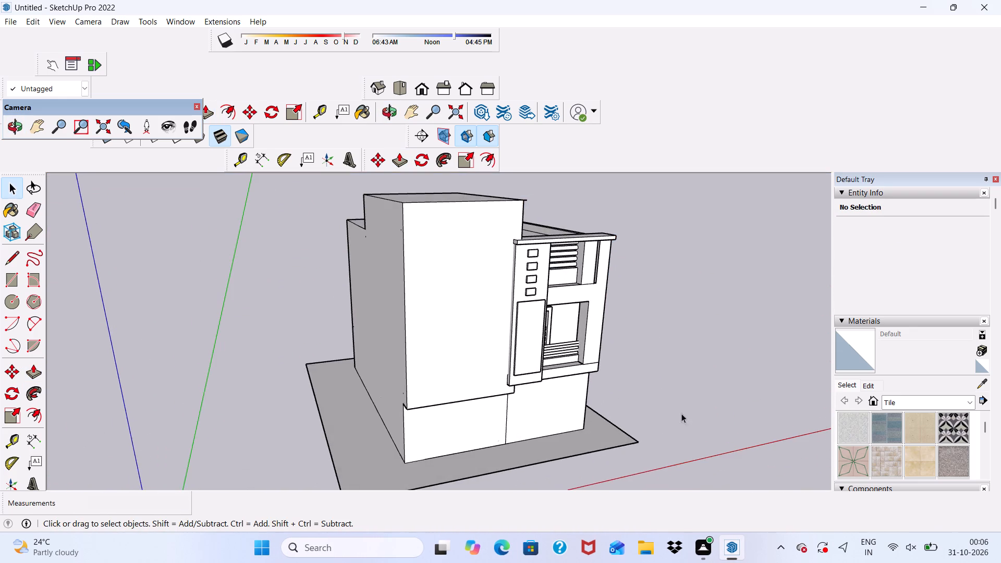
scroll(551, 341, up, 12)
middle_drag(527, 300, 478, 288)
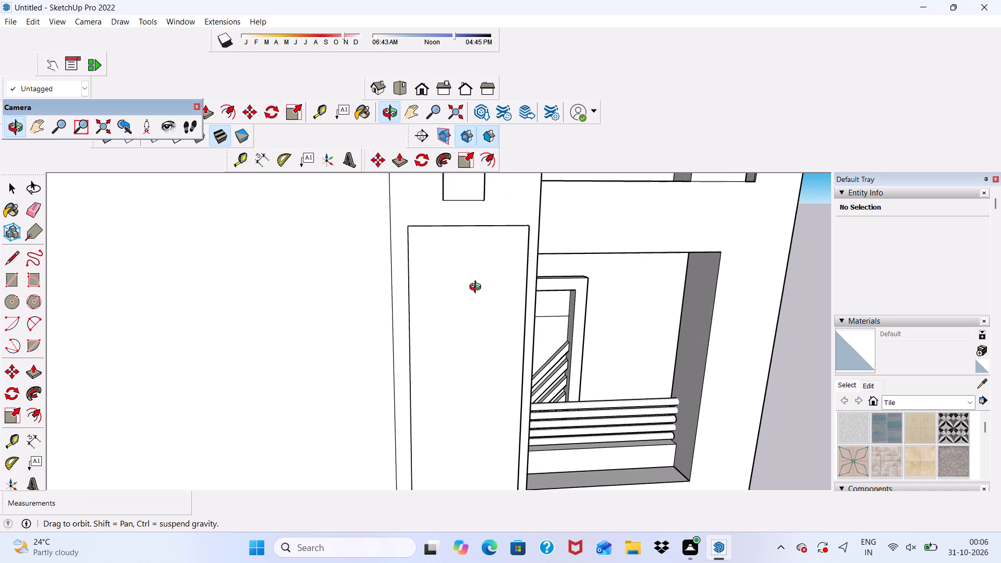
middle_drag(478, 288, 540, 305)
scroll(556, 283, down, 4)
middle_drag(554, 313, 555, 314)
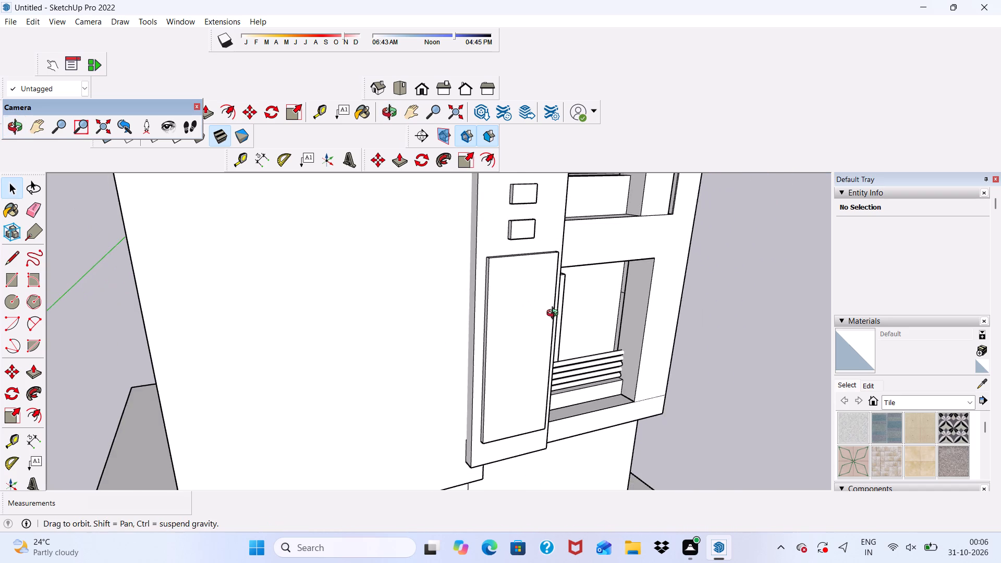
middle_drag(555, 314, 599, 301)
scroll(599, 302, up, 1)
scroll(597, 304, down, 4)
scroll(448, 268, down, 7)
middle_drag(484, 325, 462, 326)
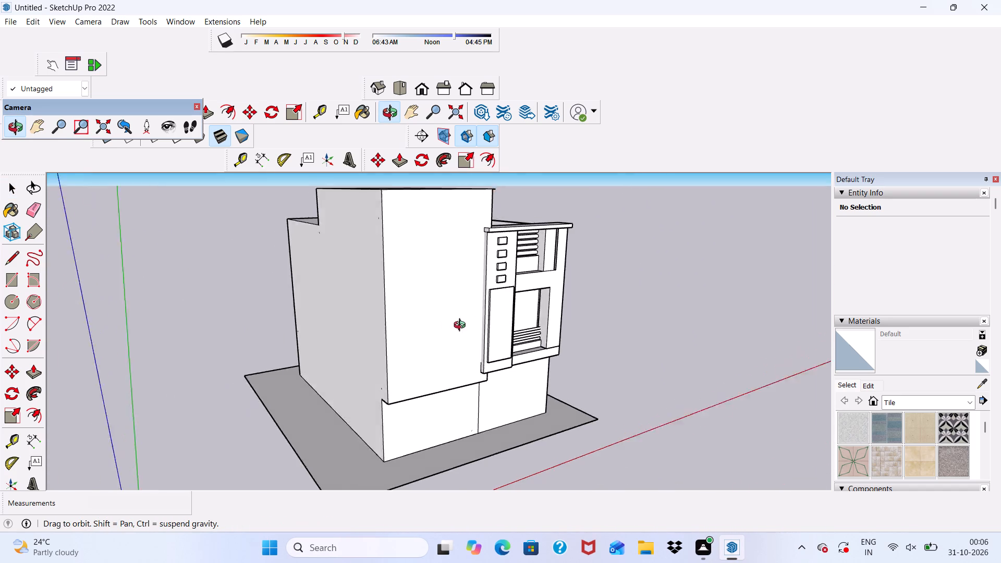
middle_drag(462, 326, 419, 317)
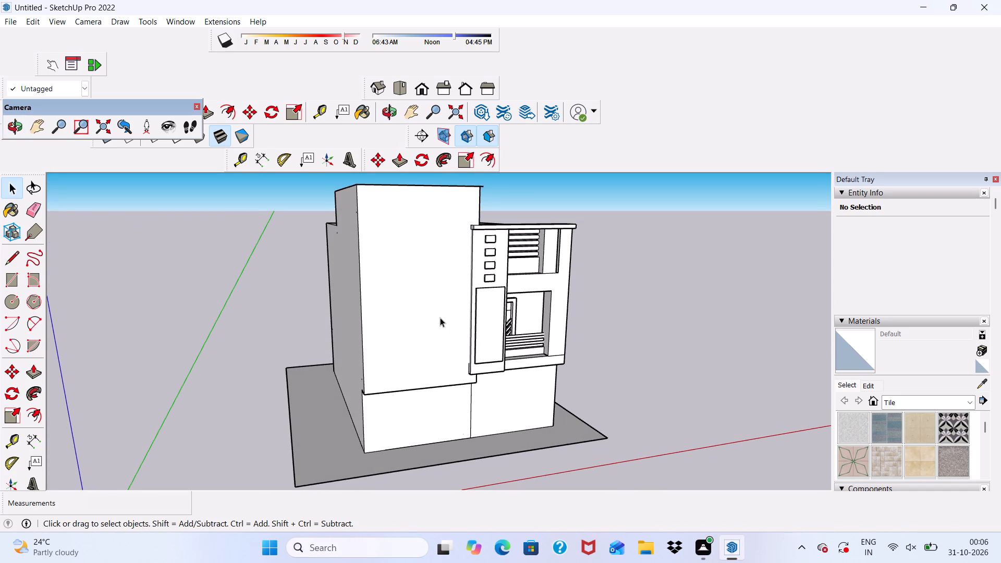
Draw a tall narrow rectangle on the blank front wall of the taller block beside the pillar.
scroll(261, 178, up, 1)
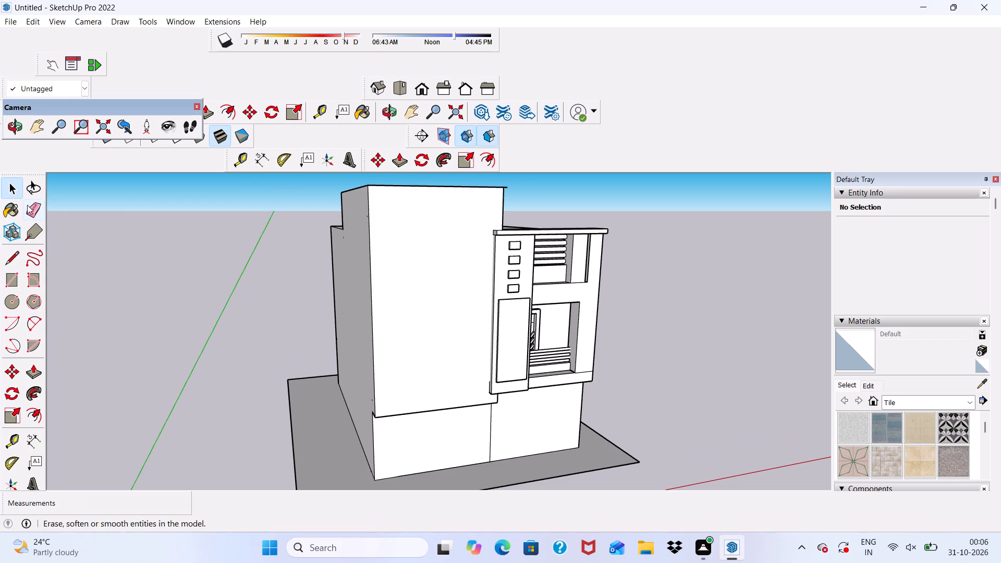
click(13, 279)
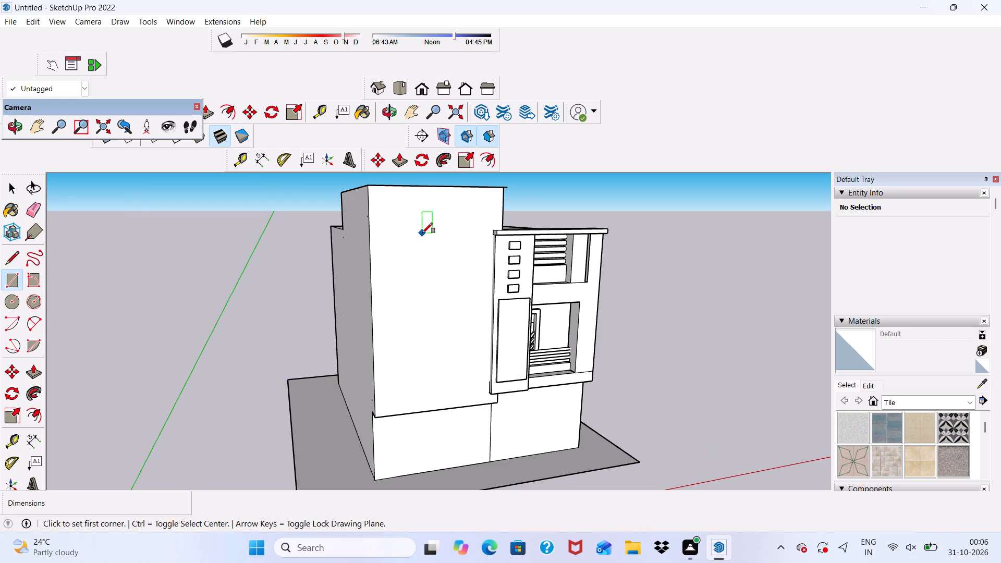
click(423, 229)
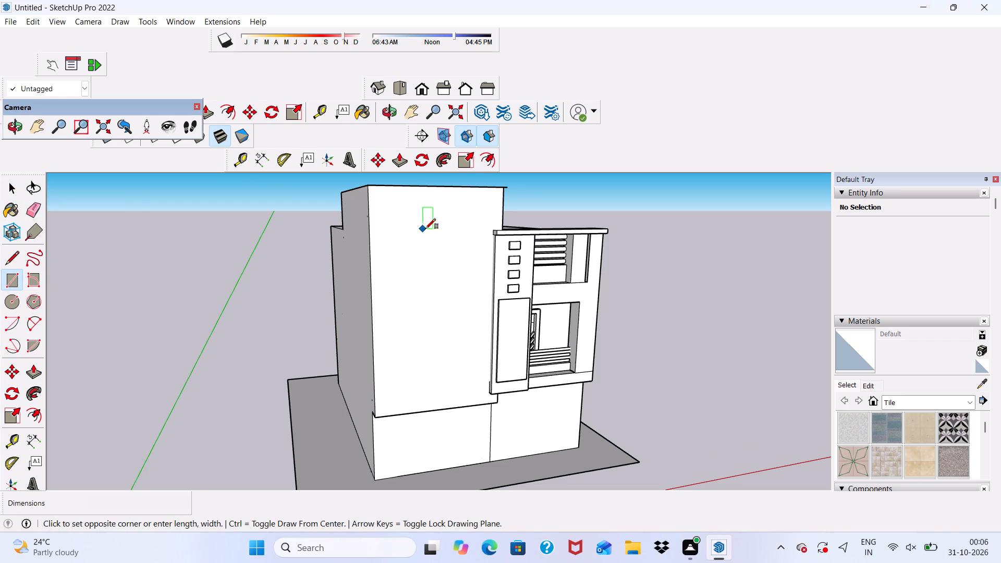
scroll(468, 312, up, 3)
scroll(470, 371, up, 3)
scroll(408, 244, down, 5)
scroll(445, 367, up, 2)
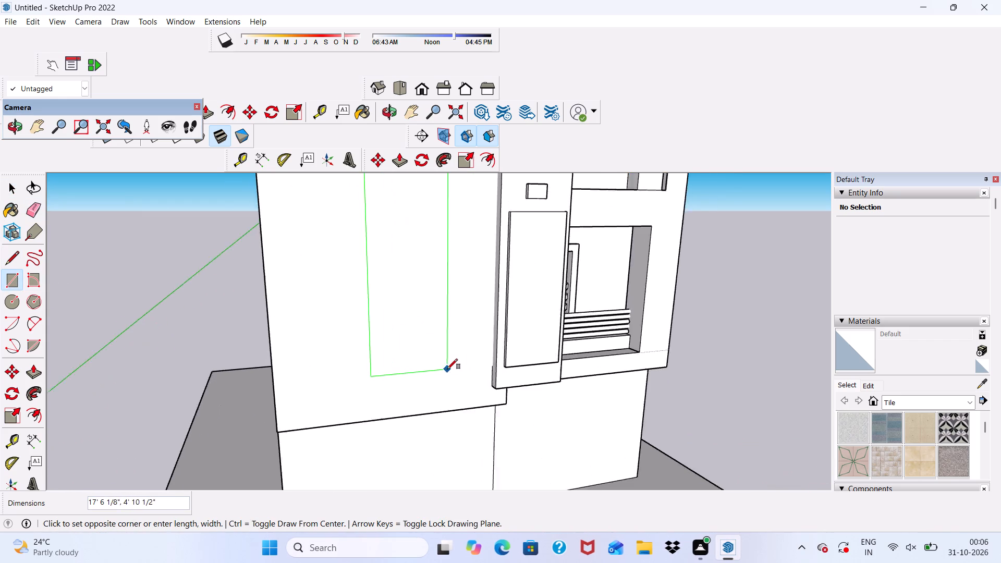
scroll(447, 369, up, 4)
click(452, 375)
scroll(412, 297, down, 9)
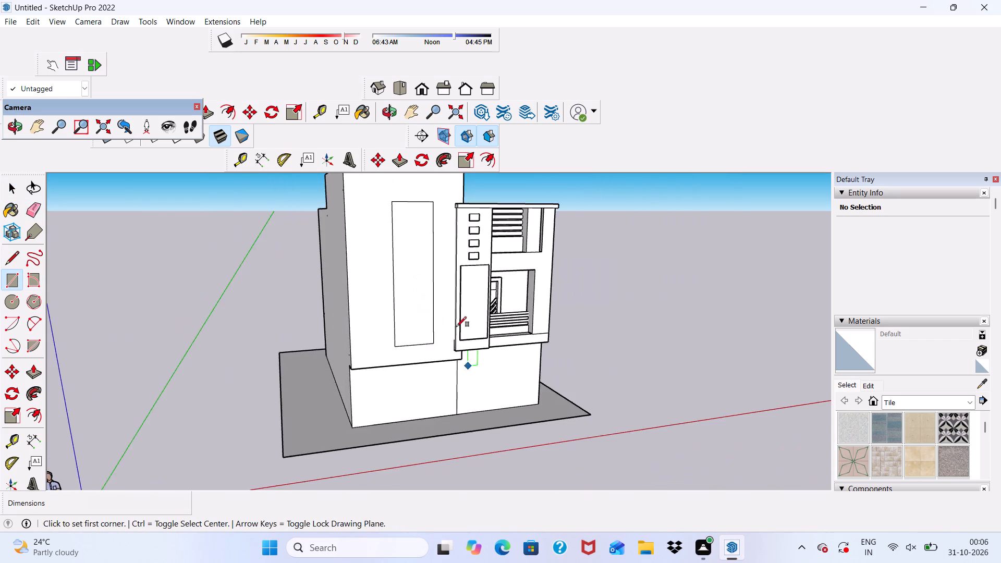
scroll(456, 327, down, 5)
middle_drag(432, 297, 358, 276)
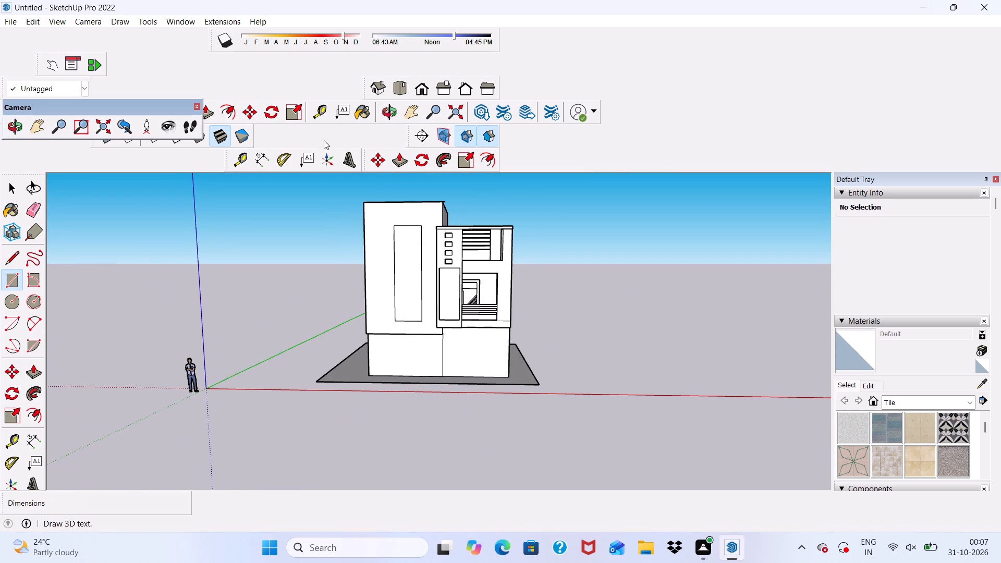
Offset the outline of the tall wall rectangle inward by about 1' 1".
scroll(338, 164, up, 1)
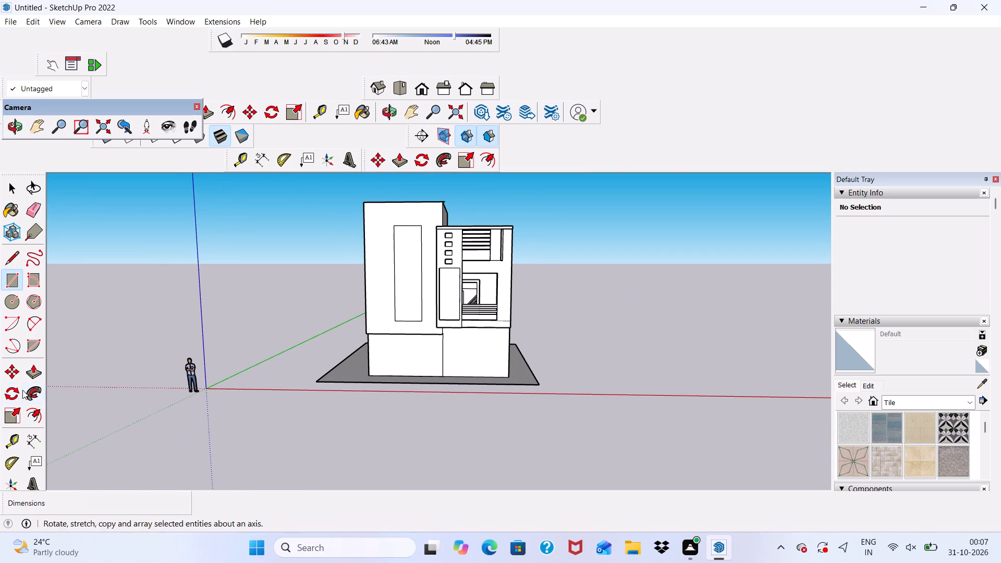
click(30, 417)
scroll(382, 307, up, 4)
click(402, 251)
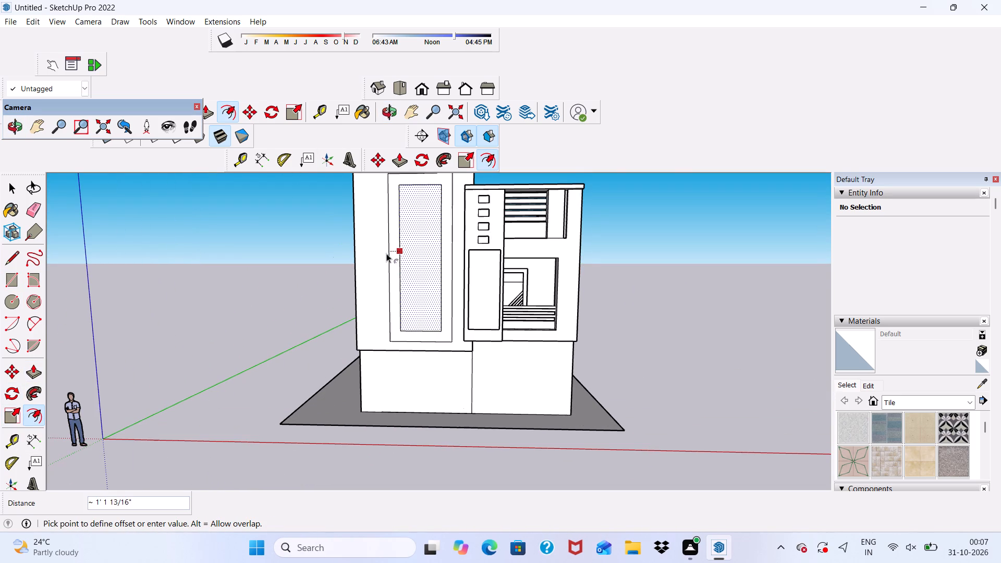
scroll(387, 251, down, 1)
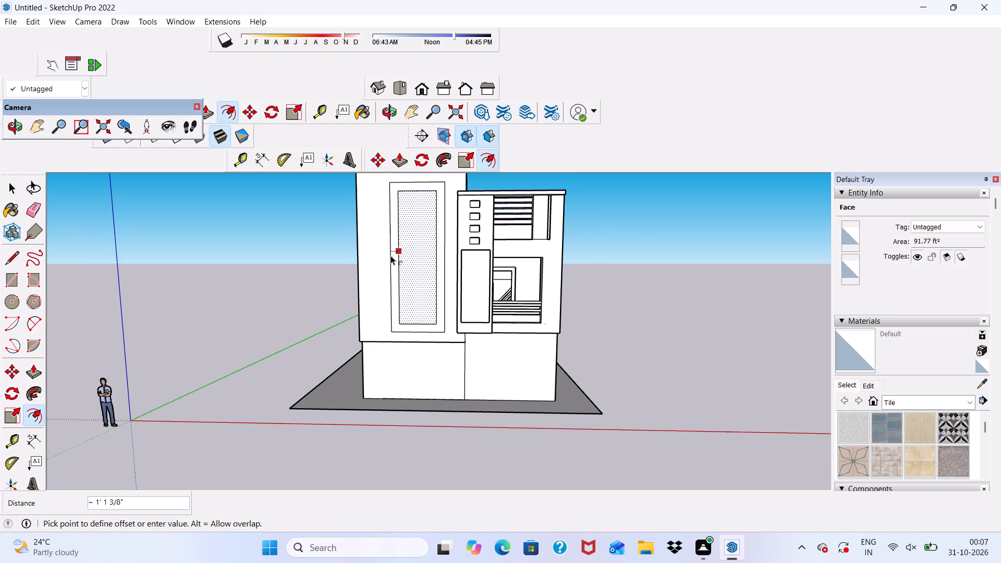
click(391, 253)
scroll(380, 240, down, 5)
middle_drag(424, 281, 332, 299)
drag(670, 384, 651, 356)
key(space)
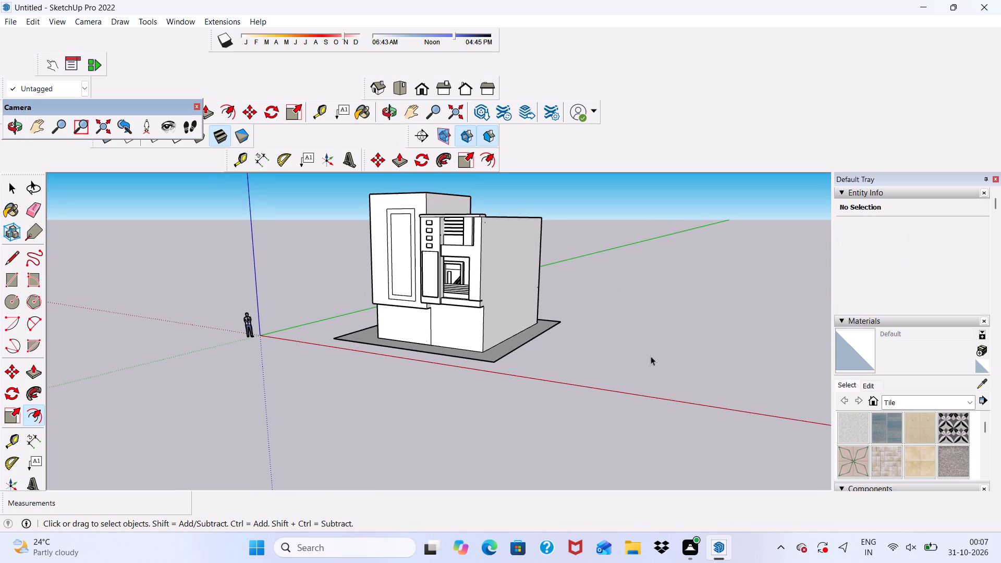
Examine the framed wall rectangle and the building's massing from both sides, below and above.
drag(651, 356, 624, 302)
scroll(585, 321, down, 1)
middle_drag(270, 305, 493, 230)
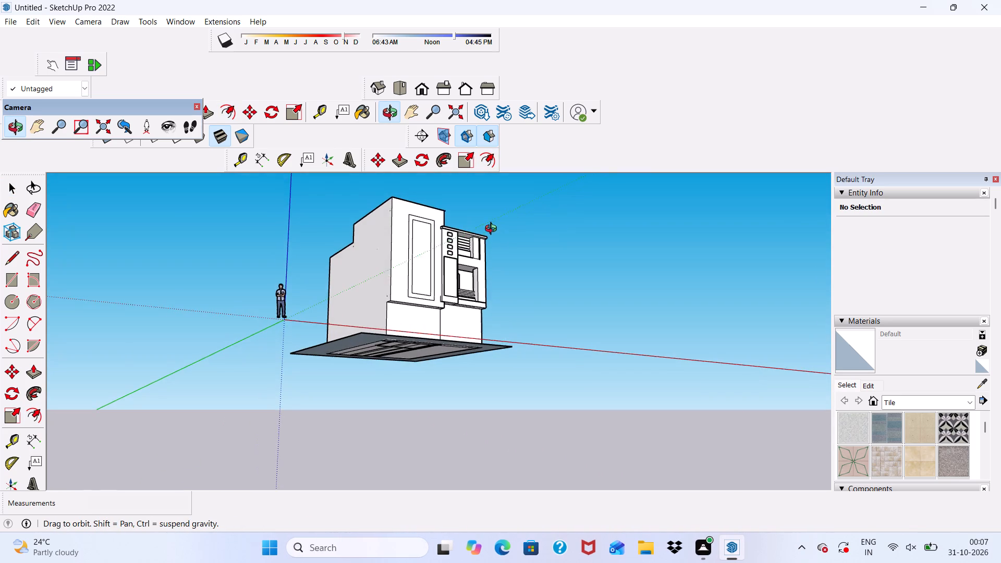
middle_drag(493, 230, 494, 230)
scroll(509, 277, up, 4)
scroll(418, 323, down, 1)
middle_drag(406, 324, 153, 435)
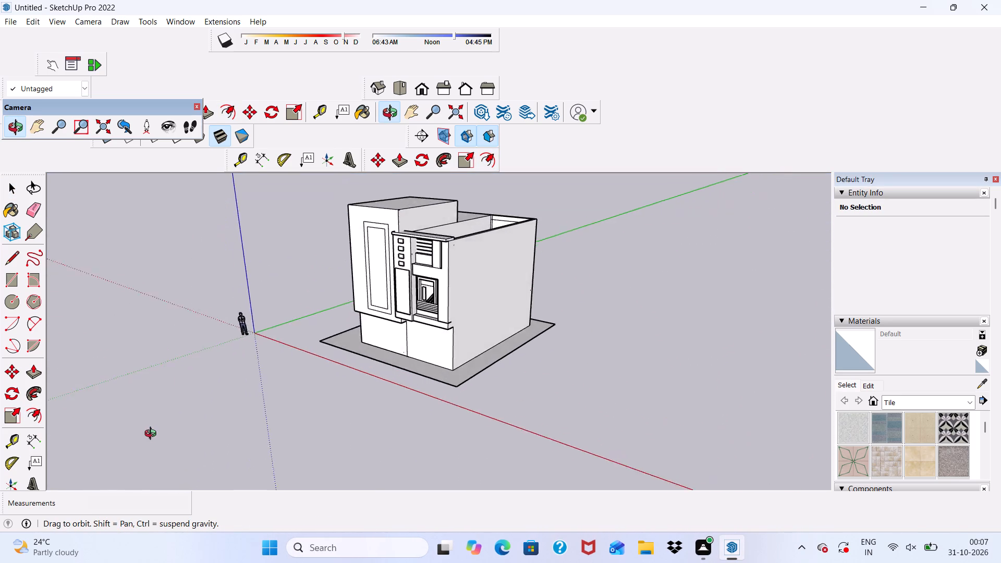
middle_drag(153, 435, 298, 378)
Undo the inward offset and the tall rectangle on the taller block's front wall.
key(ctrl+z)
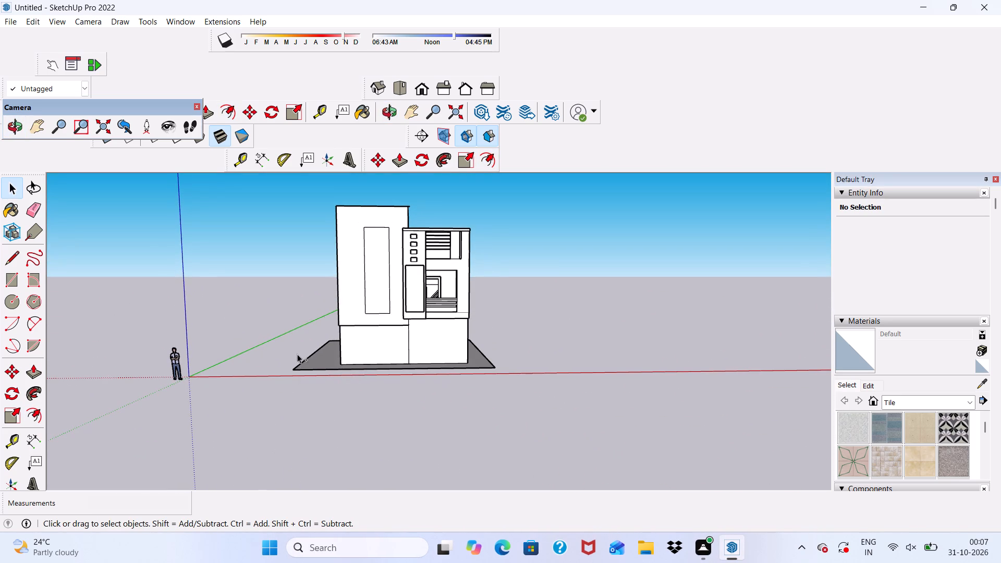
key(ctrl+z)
Push/Pull the roof face of the taller block upward to increase the block's height.
middle_drag(360, 307, 318, 483)
scroll(448, 158, up, 3)
scroll(430, 150, down, 4)
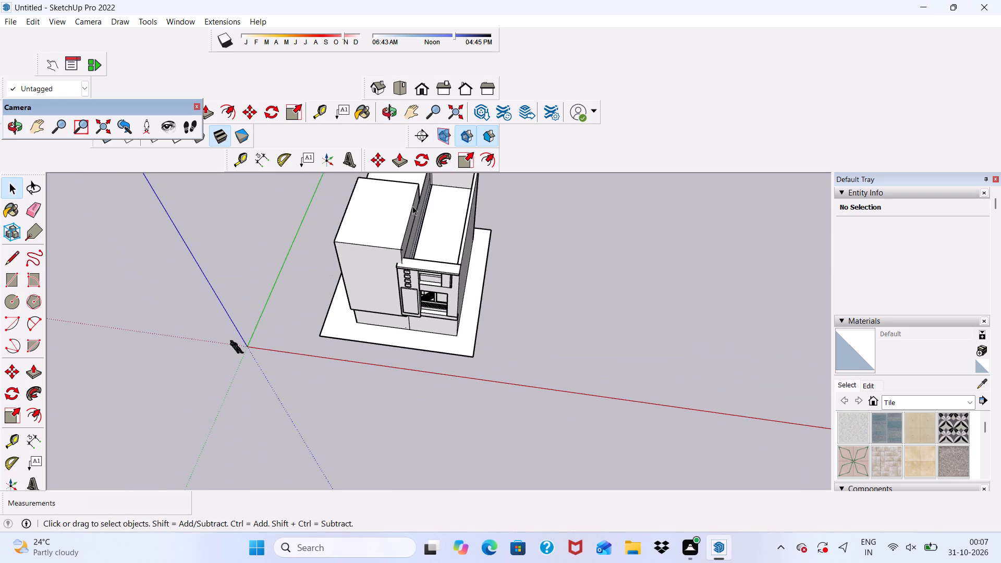
middle_drag(397, 217, 264, 130)
middle_drag(445, 218, 652, 201)
scroll(327, 246, up, 7)
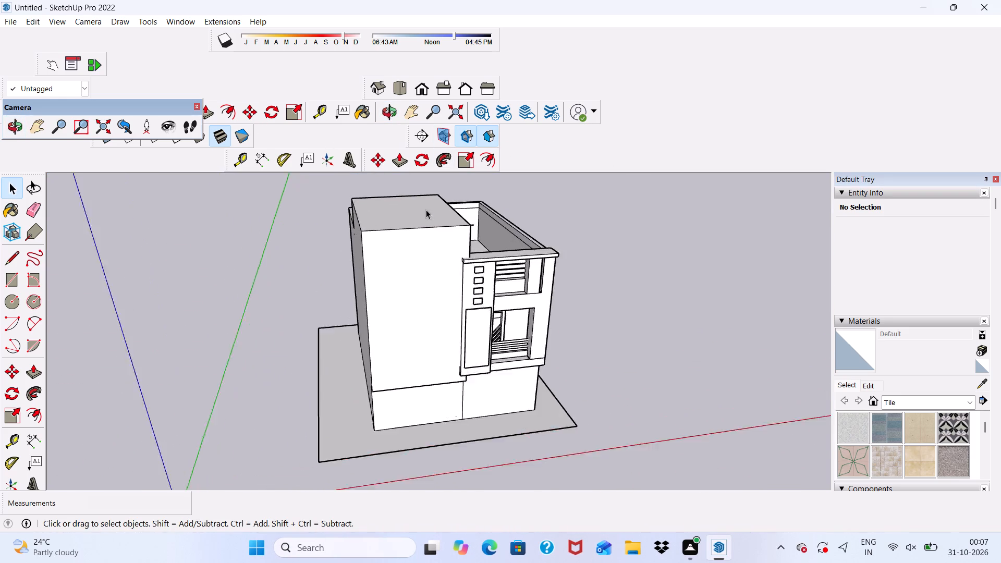
scroll(426, 210, up, 2)
click(399, 203)
click(399, 158)
click(414, 223)
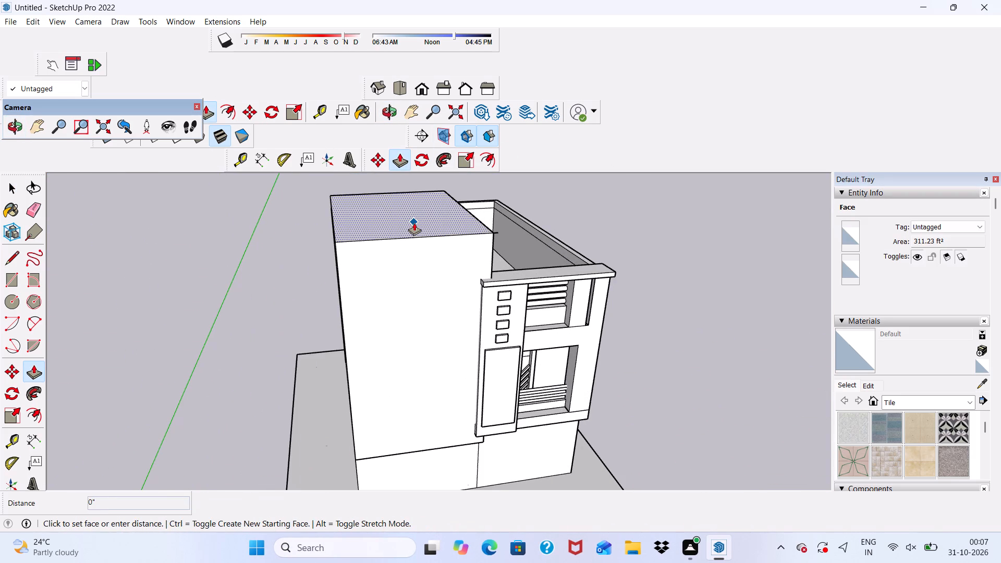
click(404, 192)
scroll(421, 256, down, 4)
middle_drag(436, 285, 399, 198)
scroll(405, 213, down, 4)
middle_drag(434, 274, 430, 230)
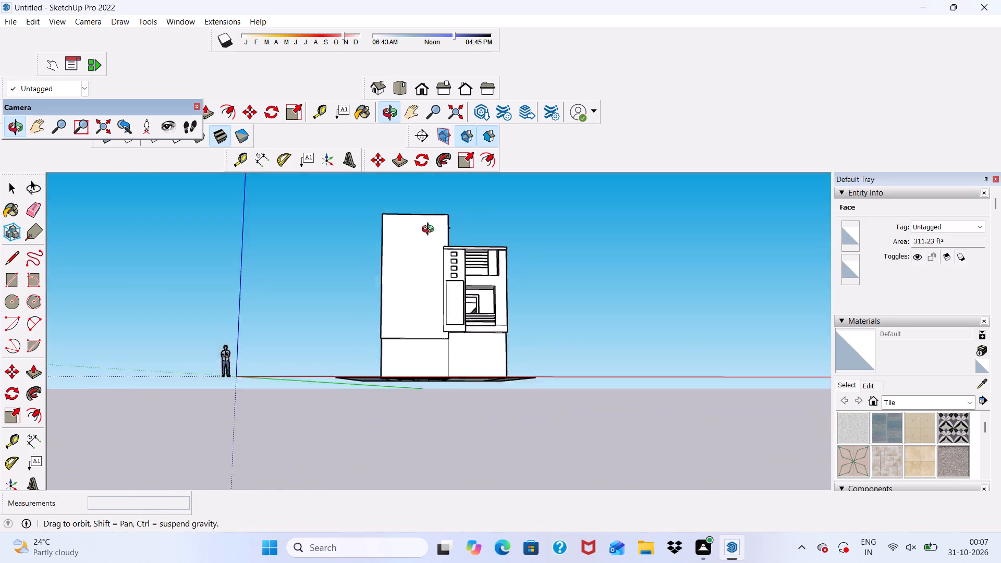
middle_drag(430, 230, 432, 239)
scroll(438, 256, up, 2)
key(space)
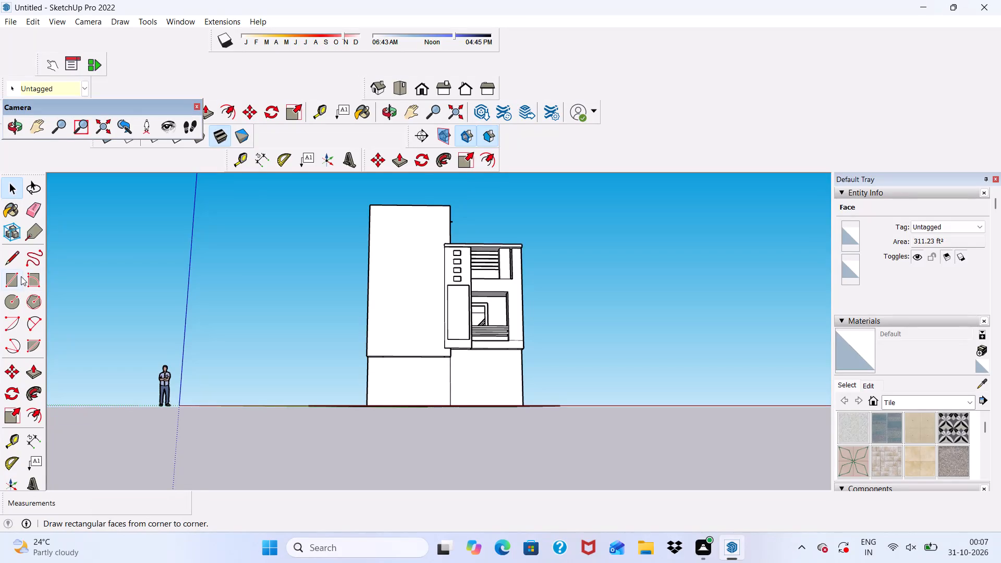
Draw a tall rectangle about 20' 4" by 5' 8" on the taller block's front wall.
click(21, 276)
scroll(419, 201, up, 4)
click(385, 228)
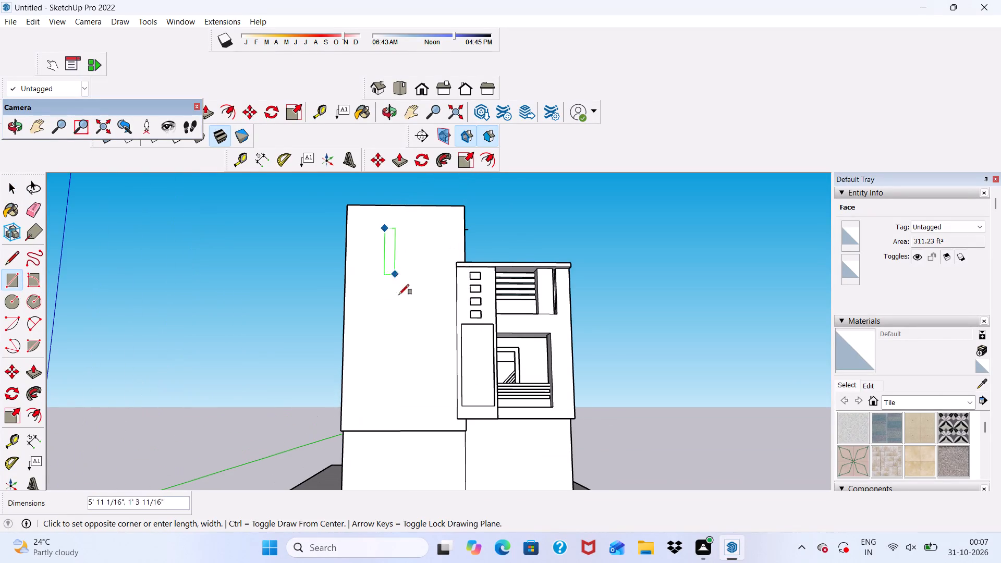
scroll(406, 303, down, 7)
scroll(423, 291, up, 2)
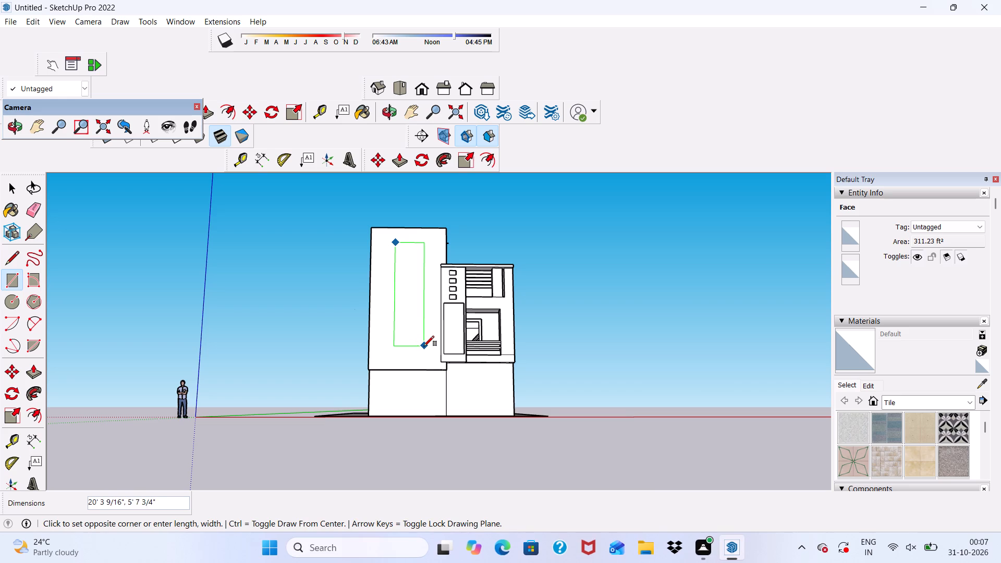
click(424, 347)
scroll(414, 284, down, 2)
middle_drag(418, 285, 396, 345)
key(space)
scroll(416, 188, up, 3)
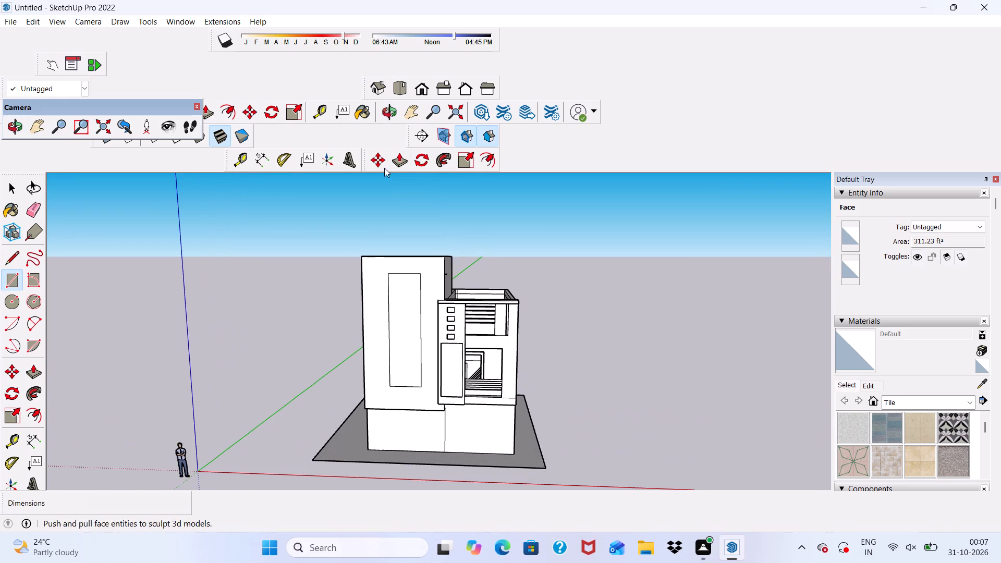
key(space)
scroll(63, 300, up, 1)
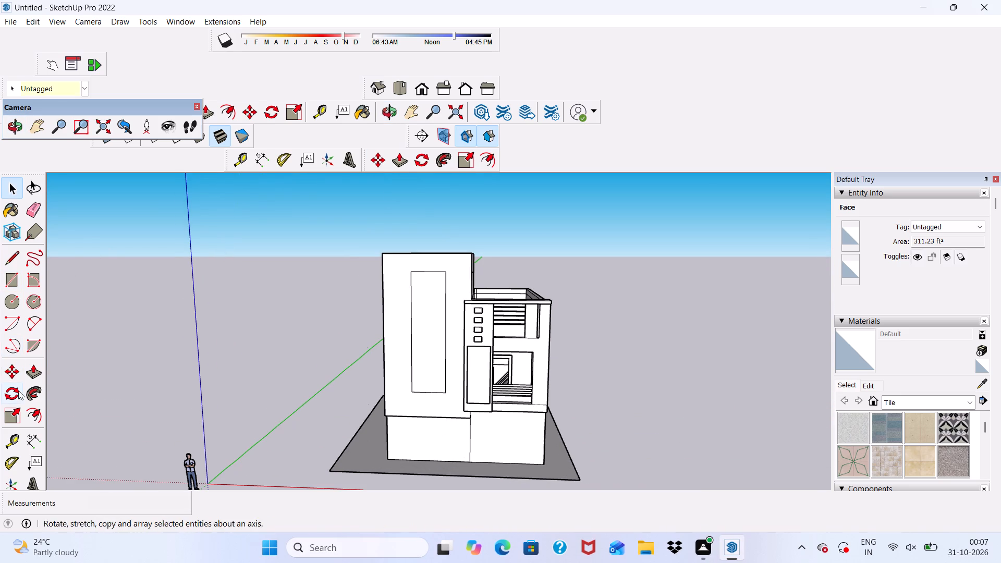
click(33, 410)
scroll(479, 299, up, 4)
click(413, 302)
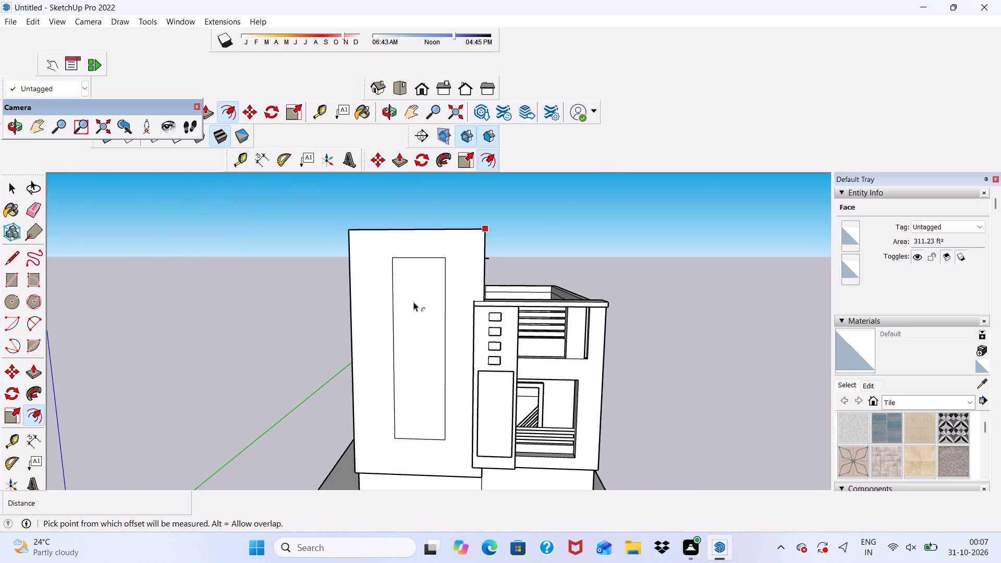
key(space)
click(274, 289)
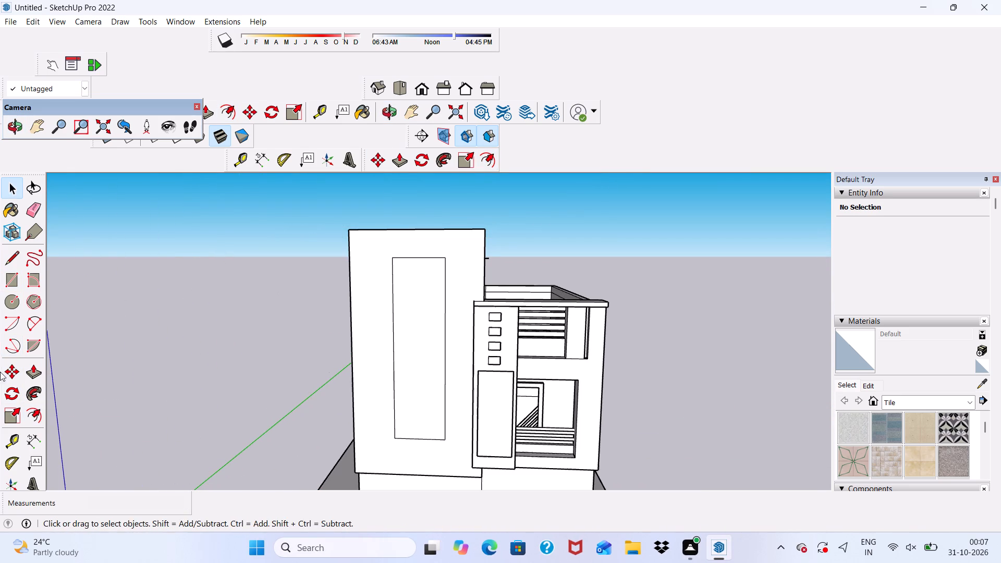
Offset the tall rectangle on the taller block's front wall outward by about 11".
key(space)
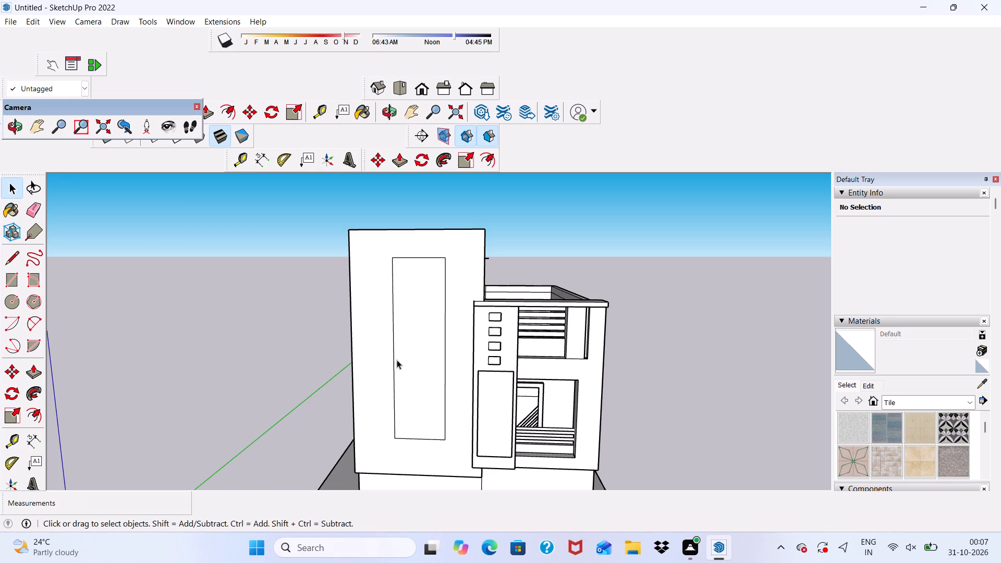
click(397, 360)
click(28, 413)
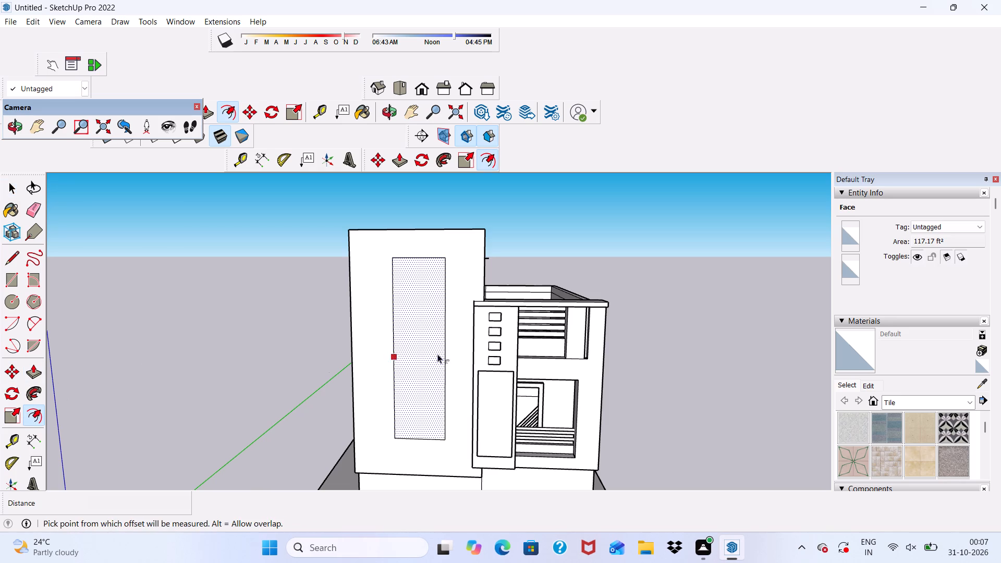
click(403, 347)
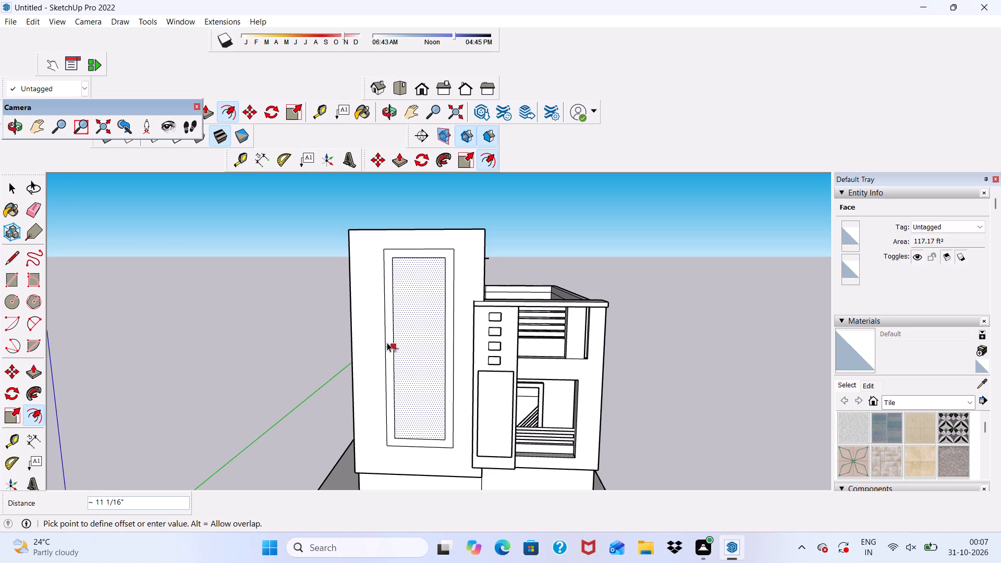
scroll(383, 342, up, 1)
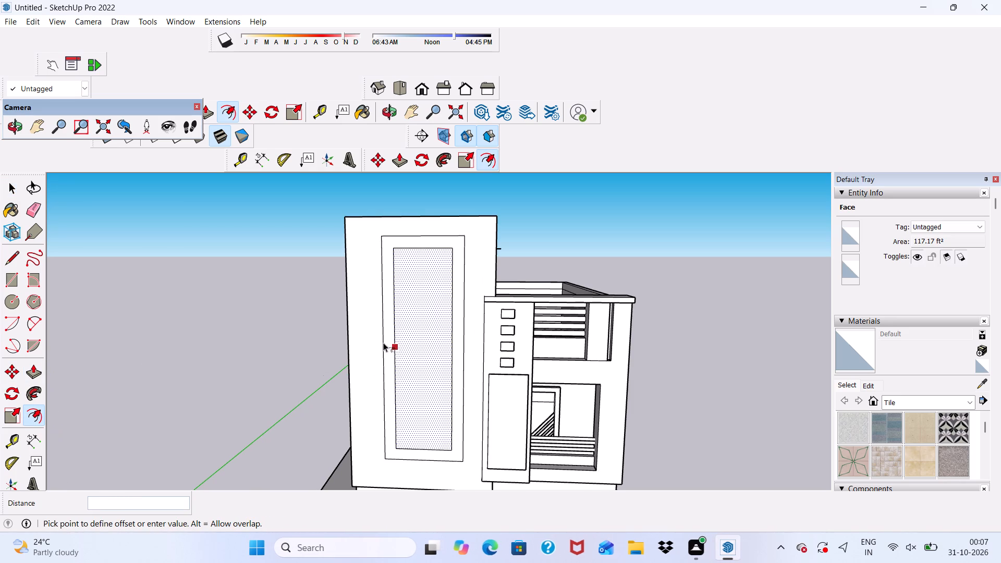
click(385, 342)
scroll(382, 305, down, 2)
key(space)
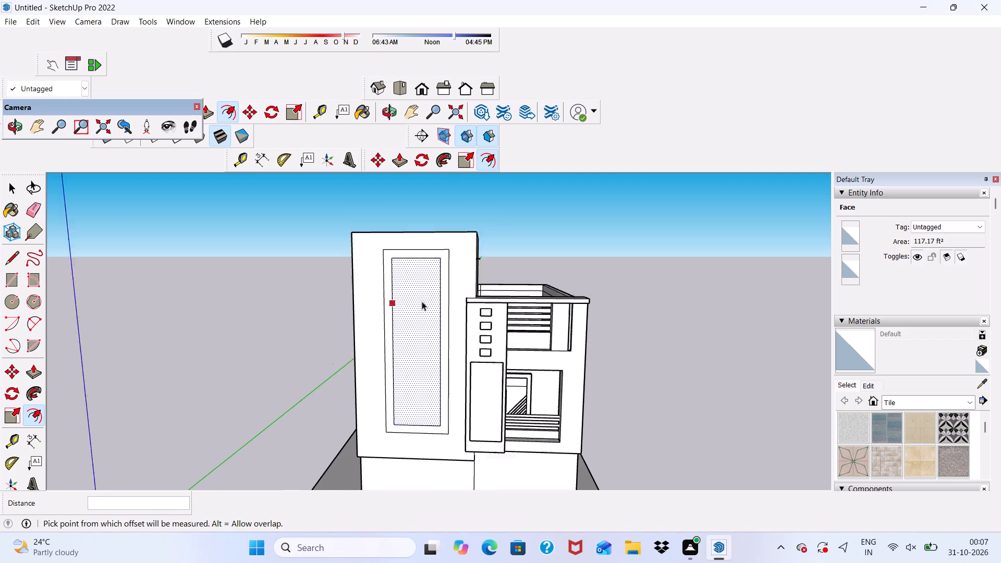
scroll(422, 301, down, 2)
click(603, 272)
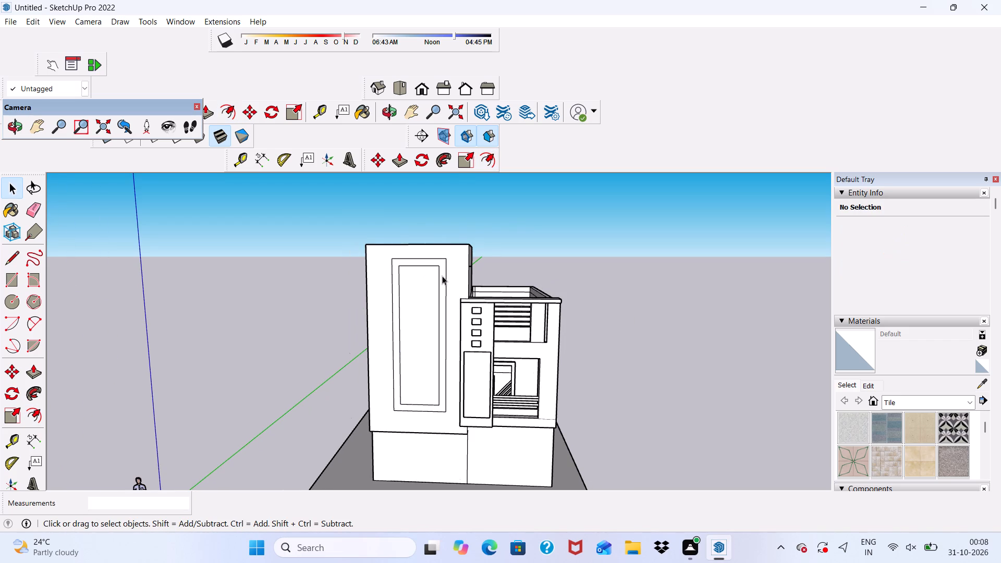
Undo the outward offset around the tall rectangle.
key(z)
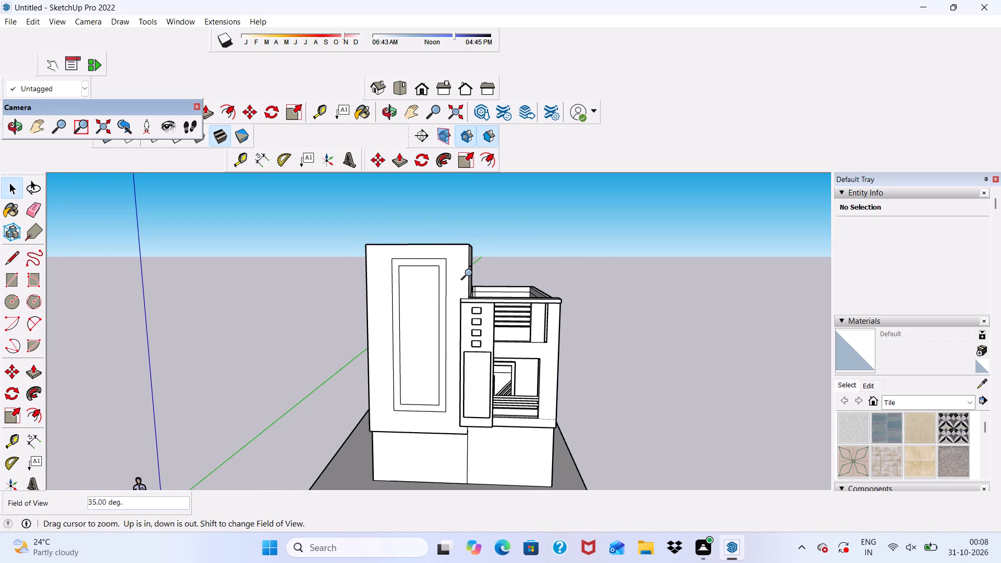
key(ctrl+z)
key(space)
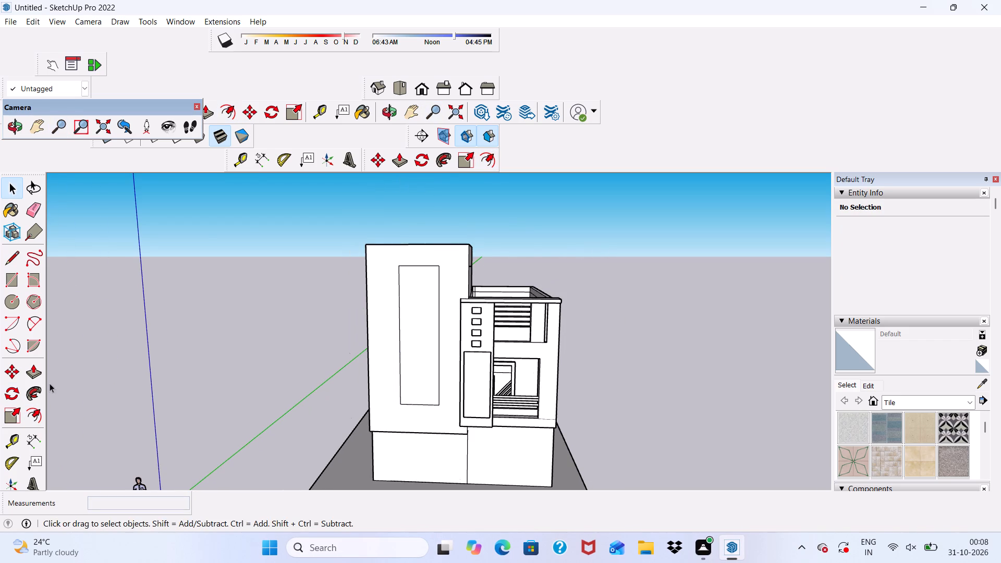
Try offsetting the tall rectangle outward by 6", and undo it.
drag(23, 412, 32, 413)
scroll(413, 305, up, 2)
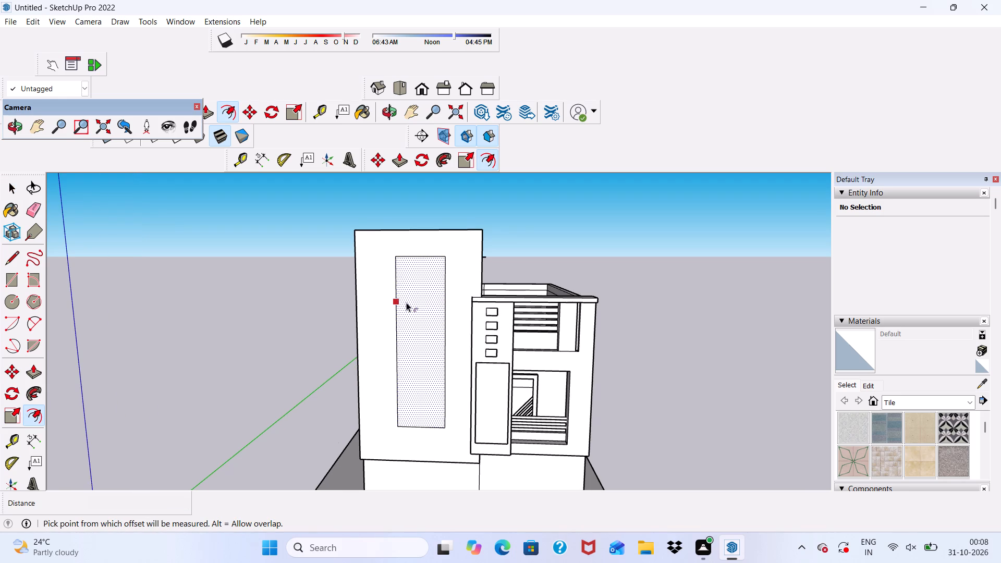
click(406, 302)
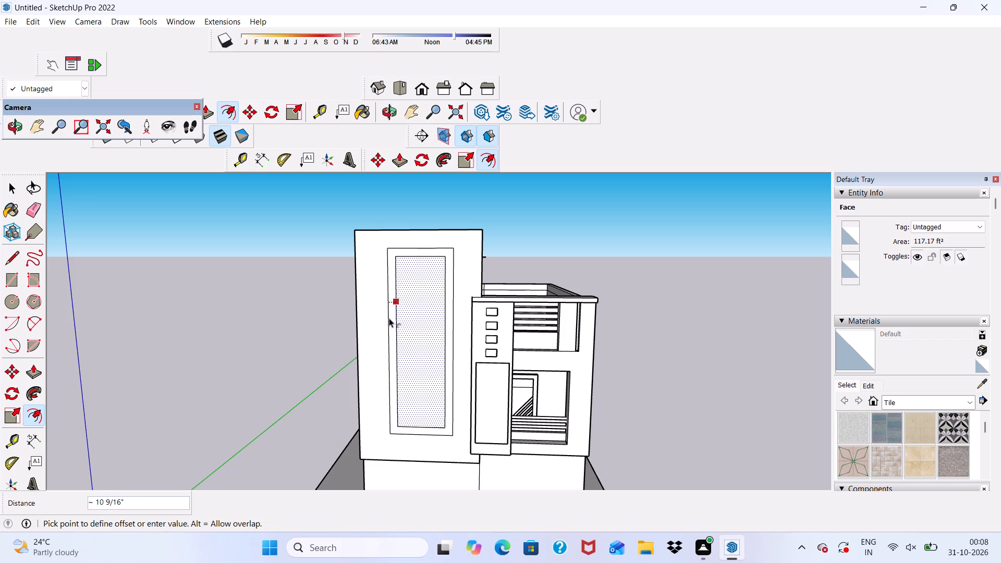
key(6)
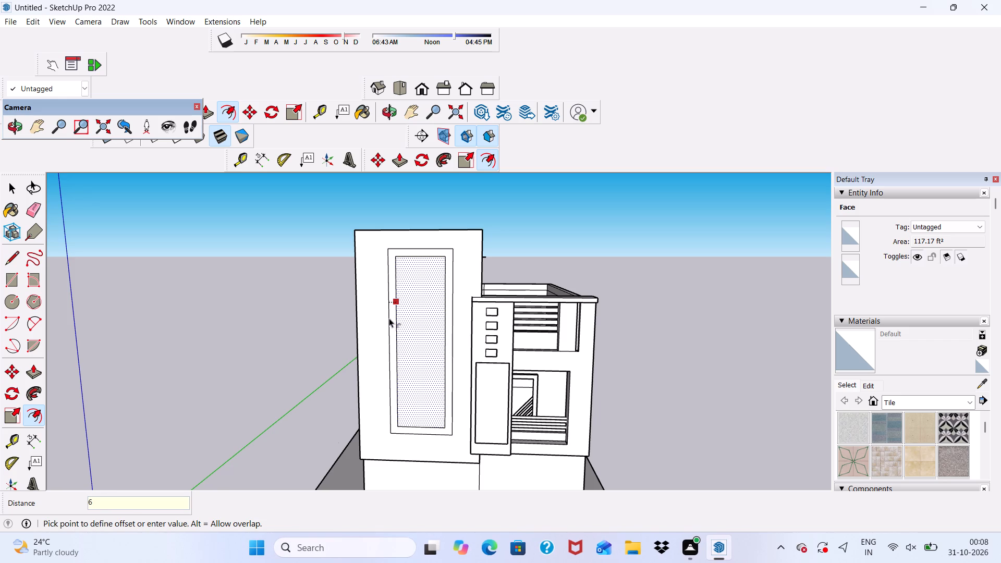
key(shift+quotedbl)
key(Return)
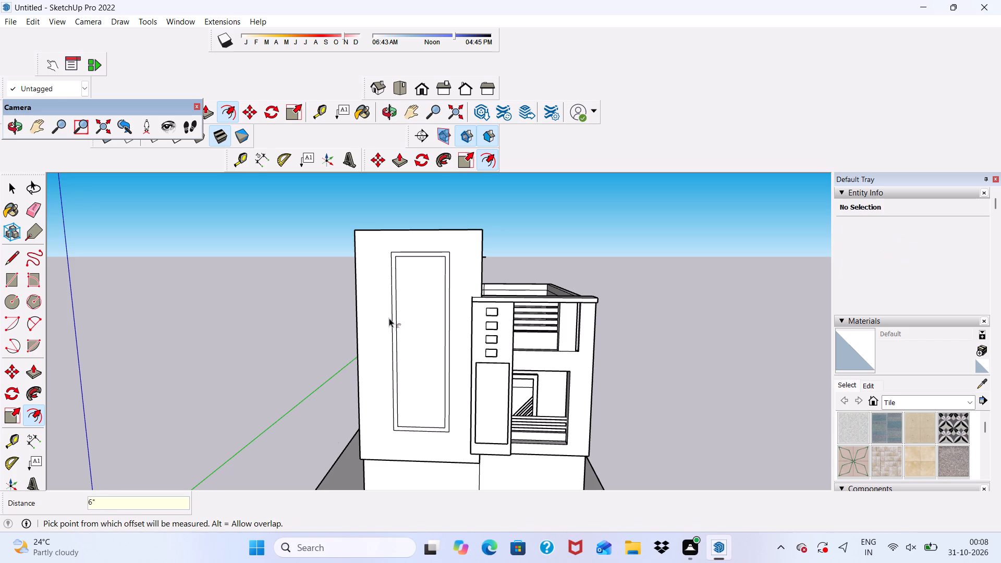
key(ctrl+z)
Offset the tall rectangle on the taller block's front wall outward by 9" to form a frame border.
click(409, 307)
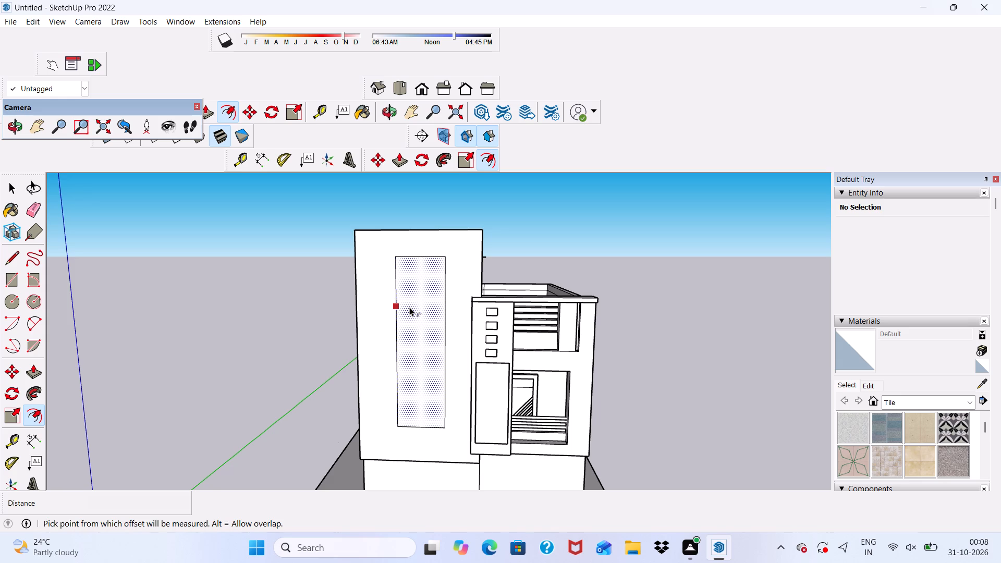
text(9")
key(Return)
key(space)
Push/Pull the border face around the tall rectangle outward by 6" to make a raised frame.
scroll(482, 292, down, 4)
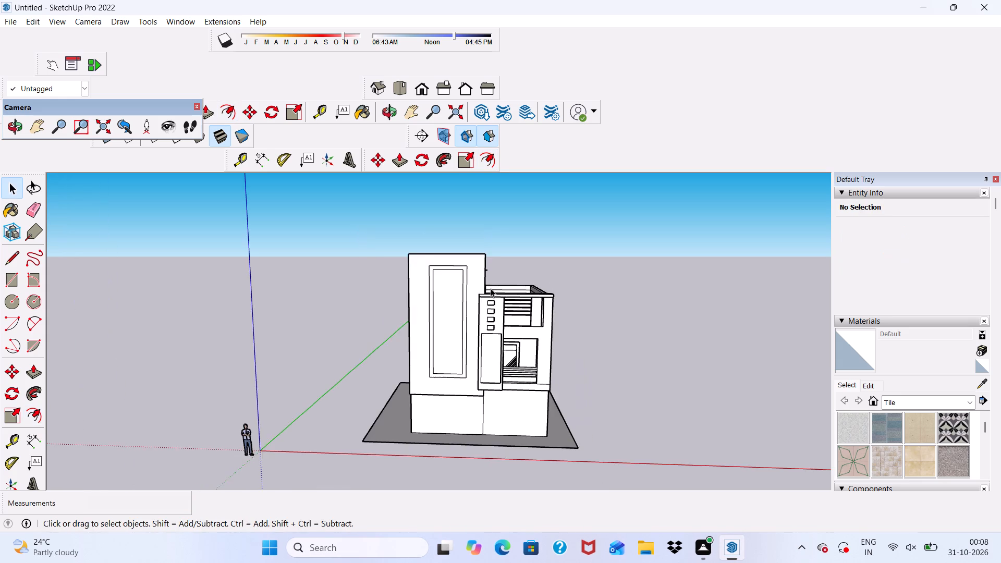
middle_drag(491, 288, 458, 333)
scroll(461, 302, up, 15)
click(463, 274)
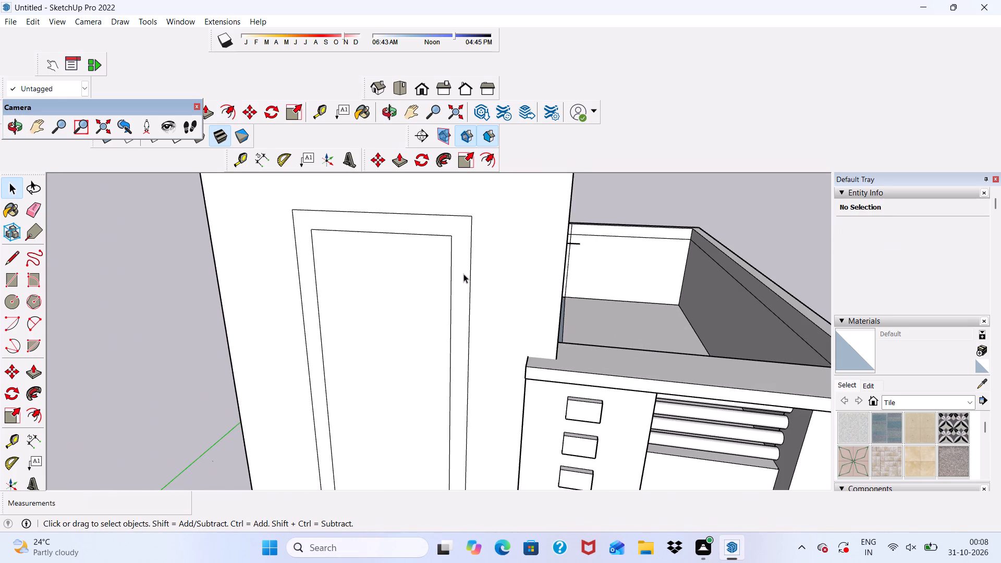
click(406, 156)
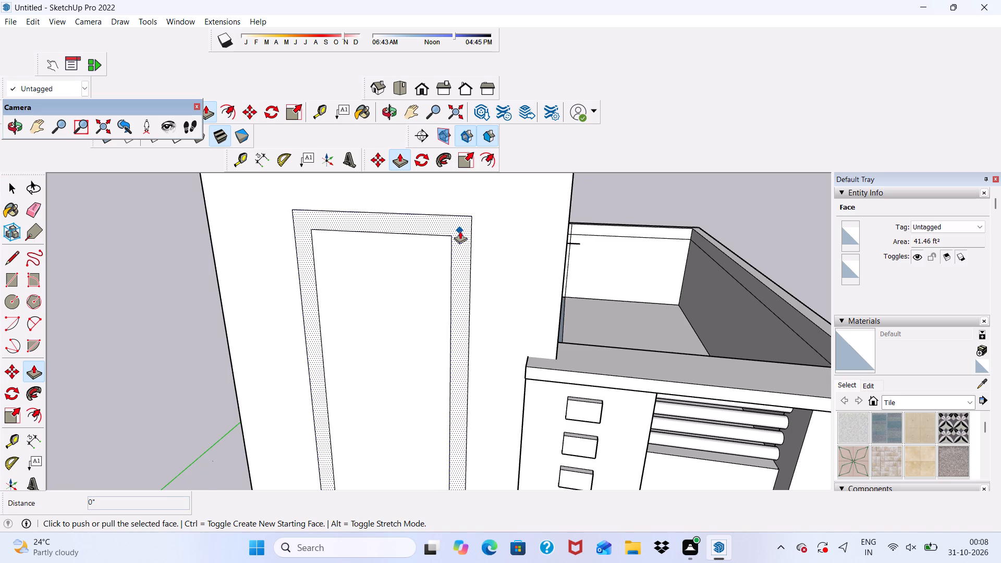
click(460, 231)
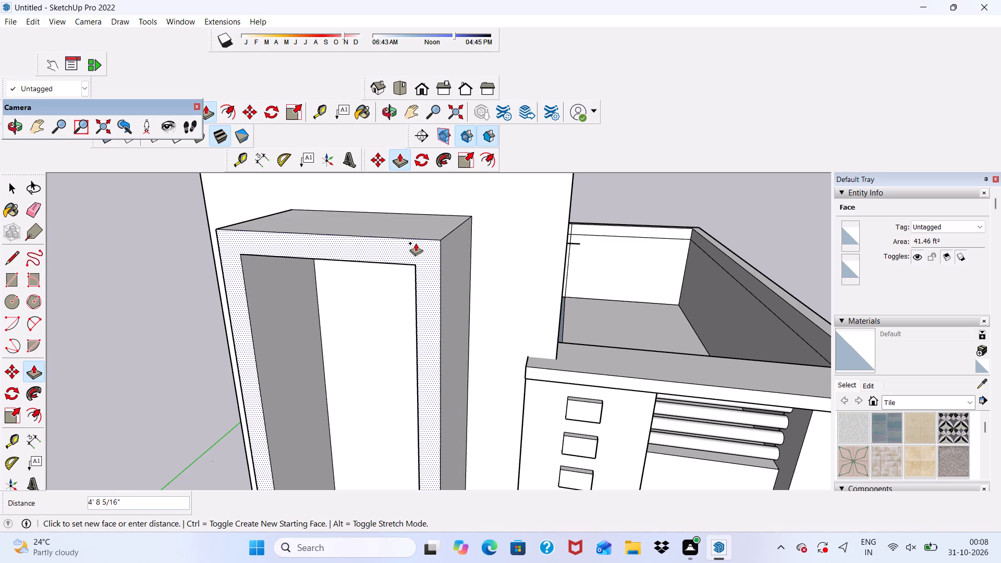
key(6)
key(shift+quotedbl)
key(Return)
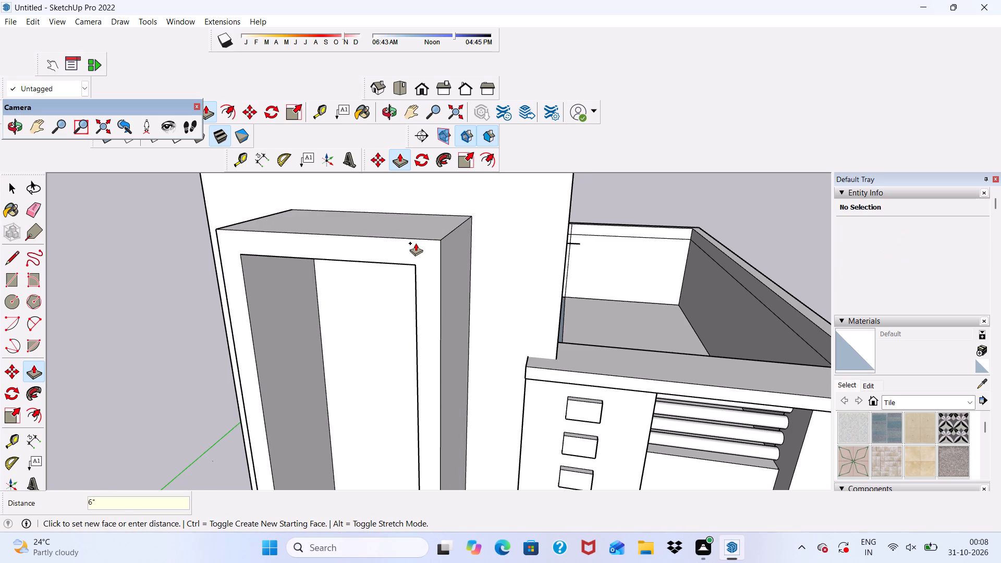
key(space)
Examine the raised frame on the taller block's front wall and the overall facade from several angles.
scroll(414, 244, down, 6)
middle_drag(454, 229, 500, 193)
scroll(500, 196, up, 1)
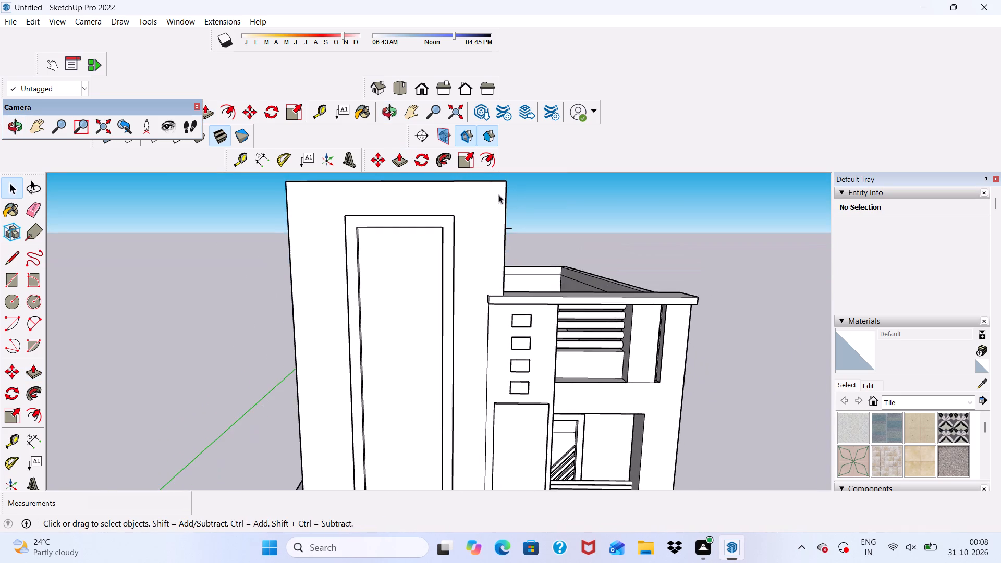
scroll(472, 217, down, 5)
middle_drag(471, 298, 493, 263)
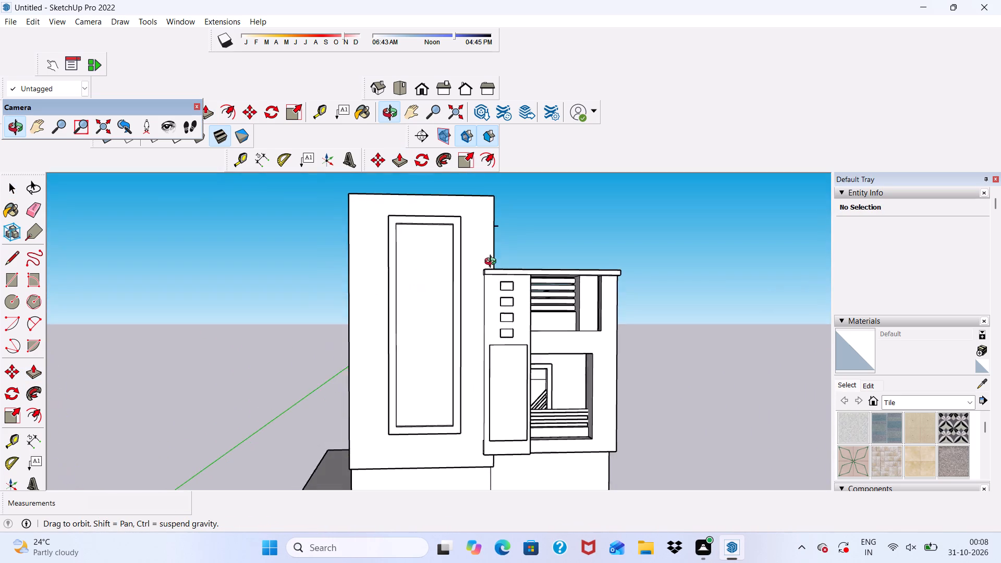
middle_drag(493, 263, 494, 264)
middle_drag(411, 276, 405, 291)
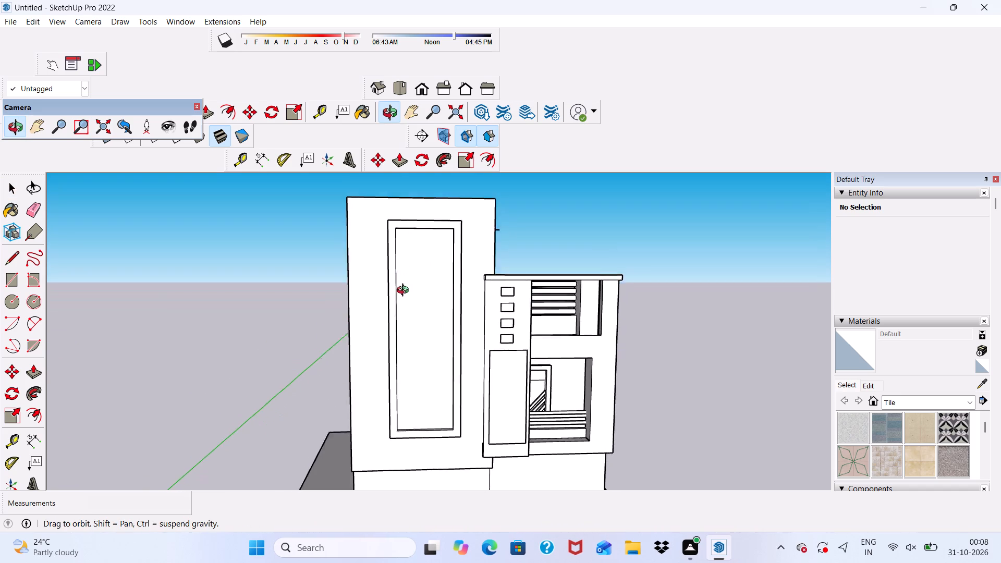
middle_drag(405, 291, 394, 301)
middle_drag(405, 320, 402, 301)
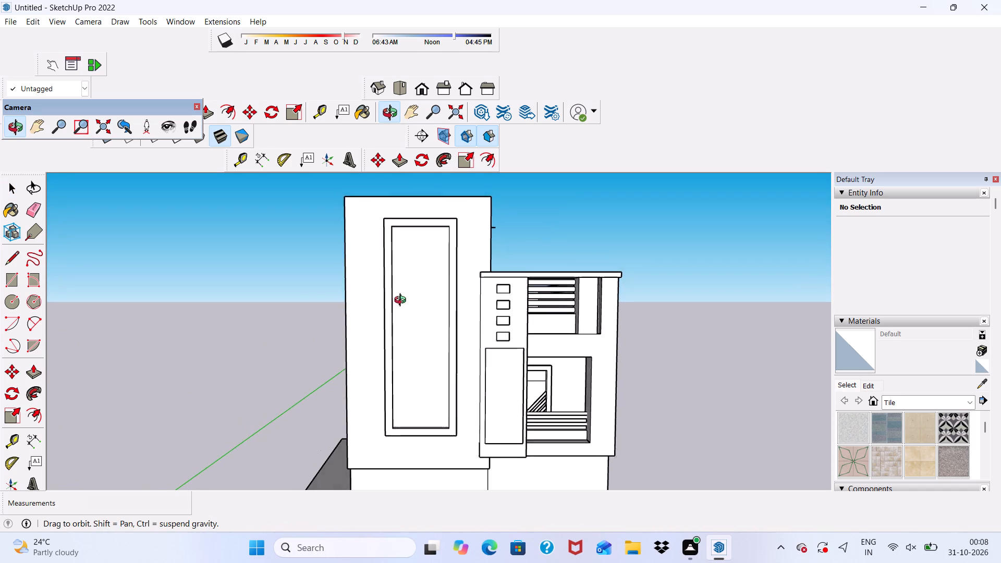
middle_drag(402, 301, 394, 304)
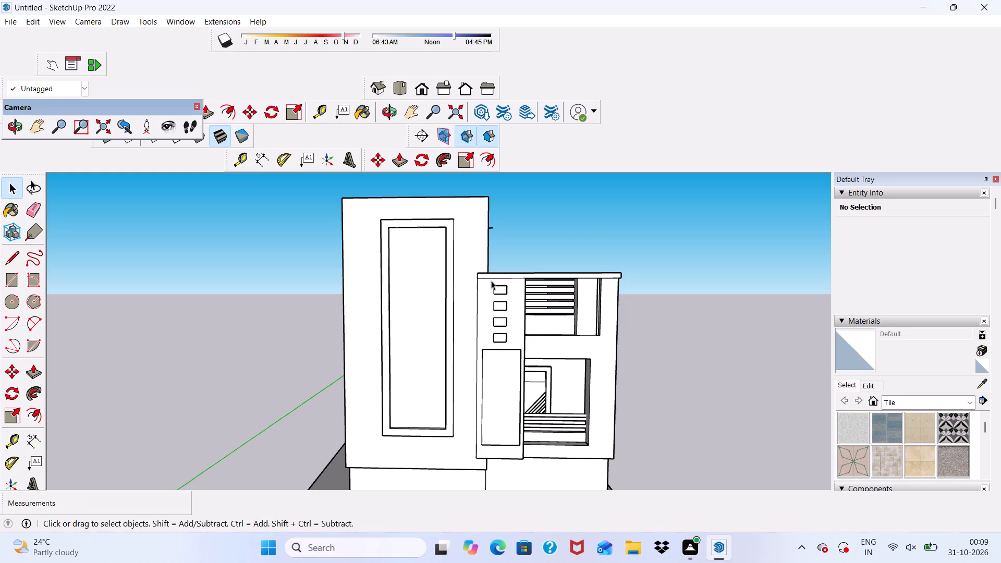
click(676, 271)
scroll(418, 269, up, 5)
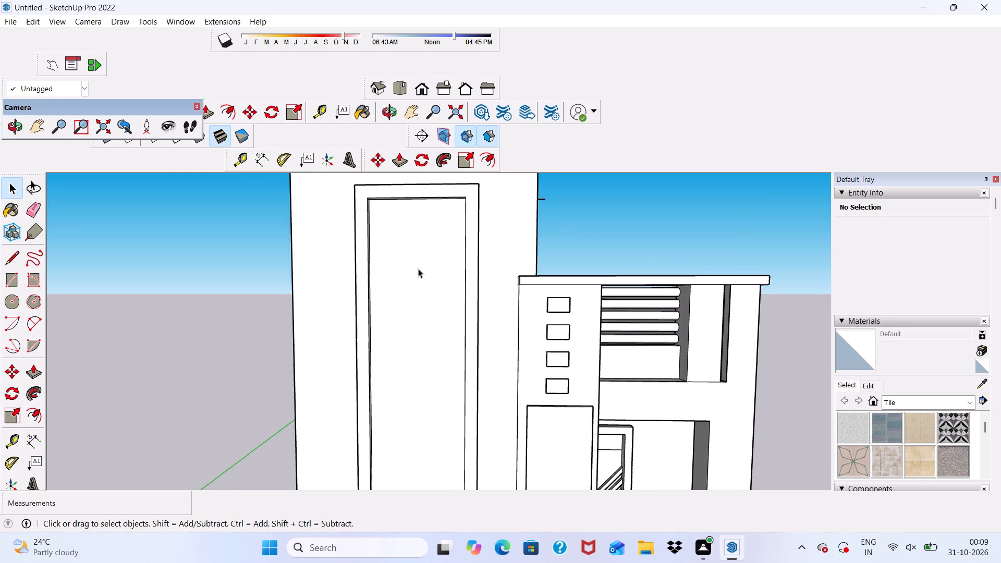
middle_drag(418, 259, 363, 262)
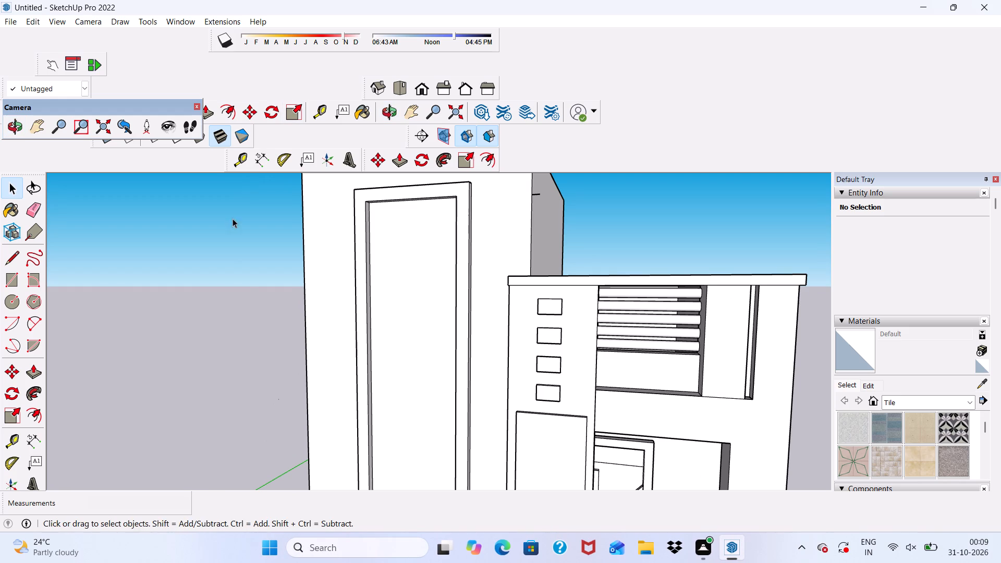
scroll(337, 171, down, 1)
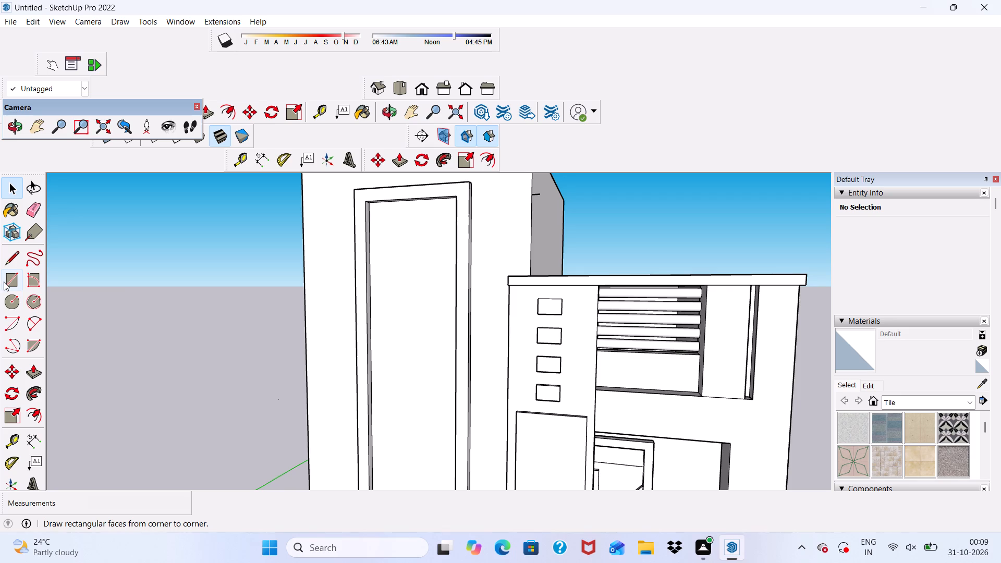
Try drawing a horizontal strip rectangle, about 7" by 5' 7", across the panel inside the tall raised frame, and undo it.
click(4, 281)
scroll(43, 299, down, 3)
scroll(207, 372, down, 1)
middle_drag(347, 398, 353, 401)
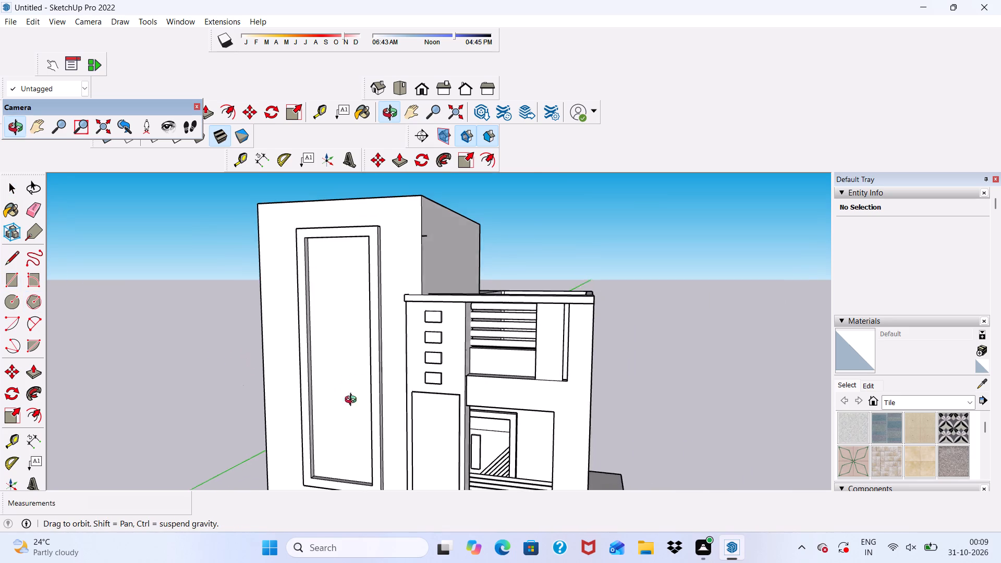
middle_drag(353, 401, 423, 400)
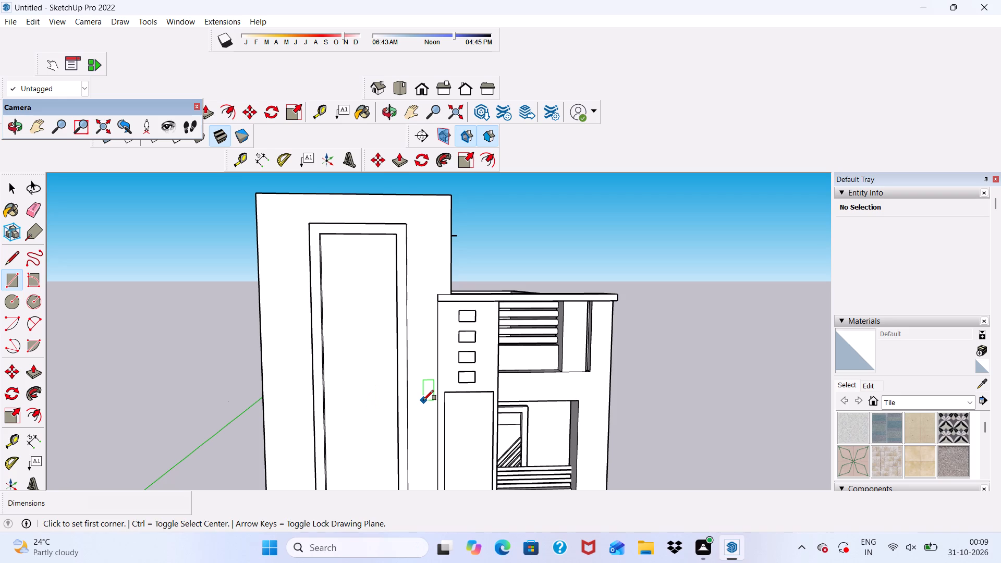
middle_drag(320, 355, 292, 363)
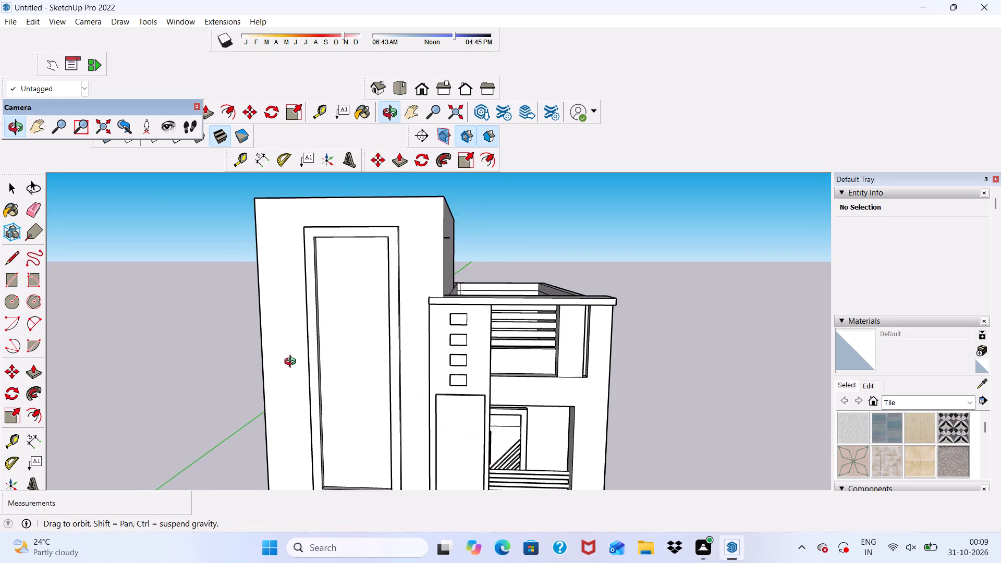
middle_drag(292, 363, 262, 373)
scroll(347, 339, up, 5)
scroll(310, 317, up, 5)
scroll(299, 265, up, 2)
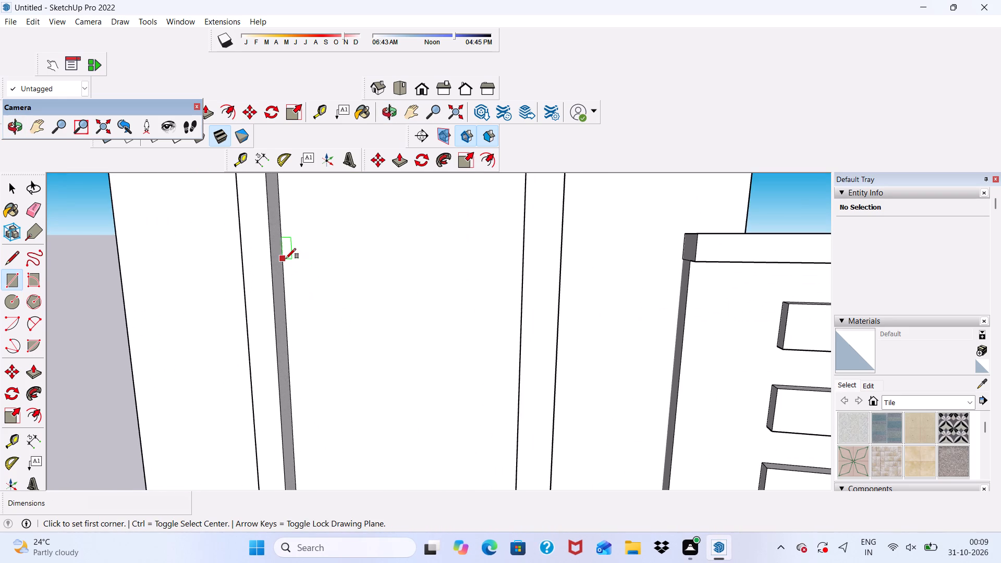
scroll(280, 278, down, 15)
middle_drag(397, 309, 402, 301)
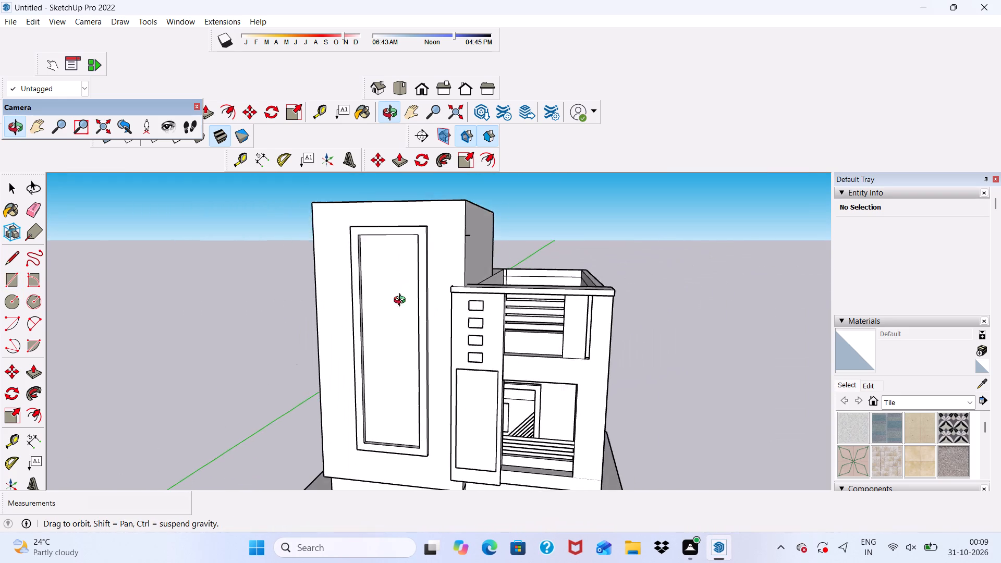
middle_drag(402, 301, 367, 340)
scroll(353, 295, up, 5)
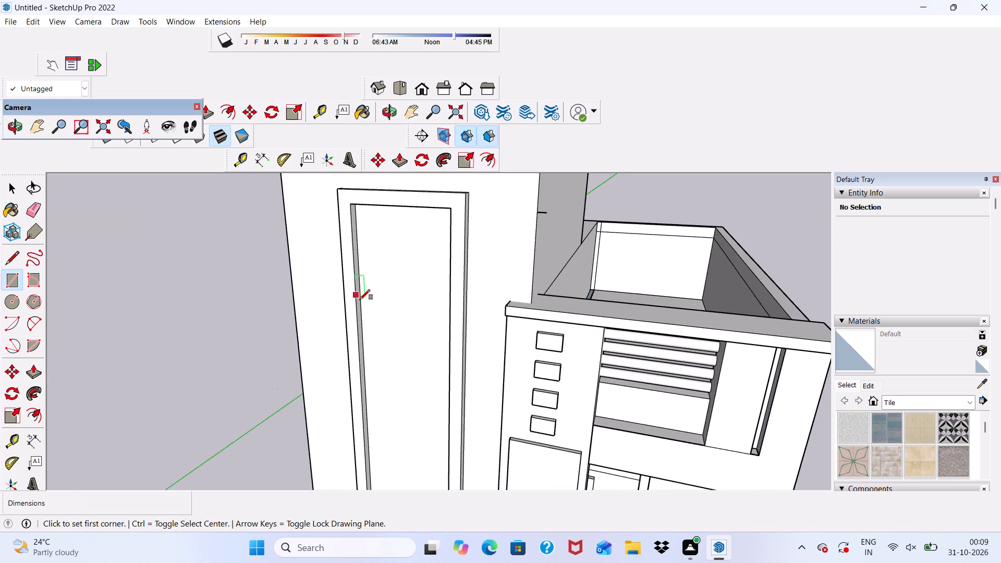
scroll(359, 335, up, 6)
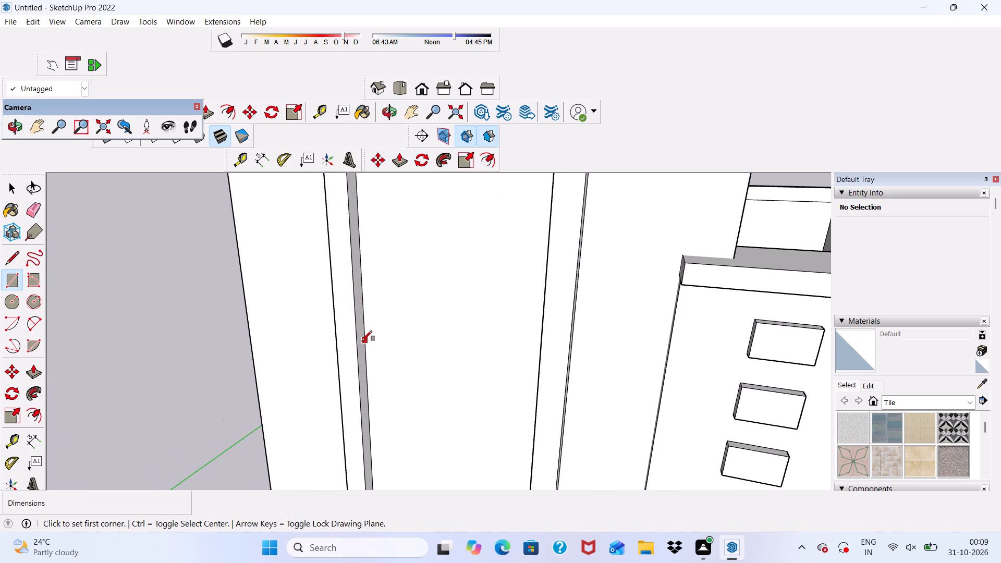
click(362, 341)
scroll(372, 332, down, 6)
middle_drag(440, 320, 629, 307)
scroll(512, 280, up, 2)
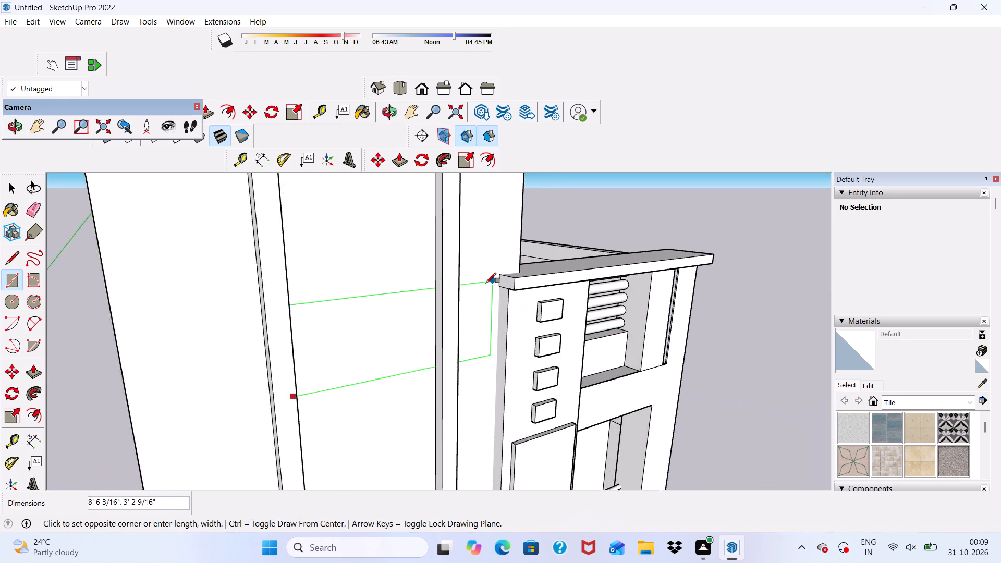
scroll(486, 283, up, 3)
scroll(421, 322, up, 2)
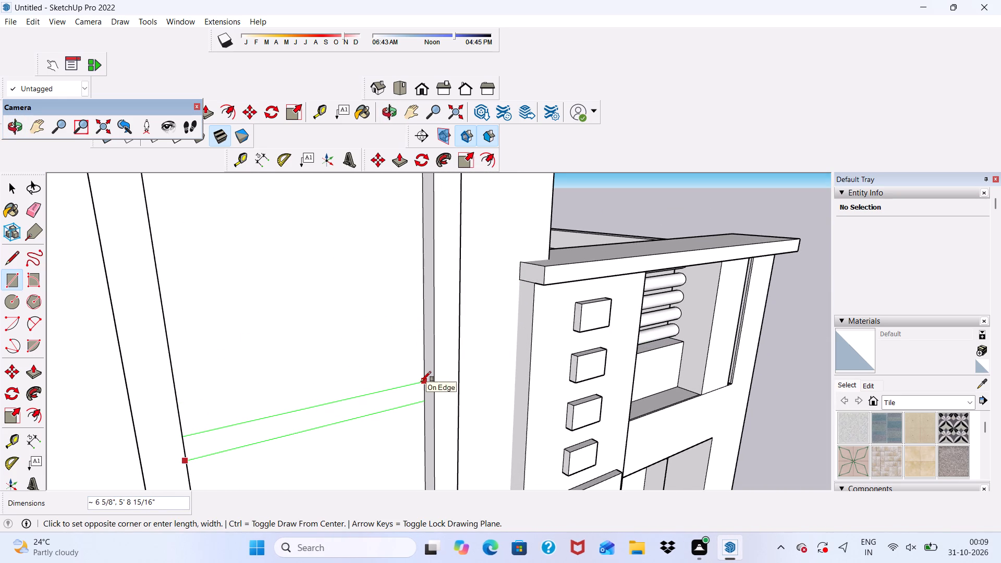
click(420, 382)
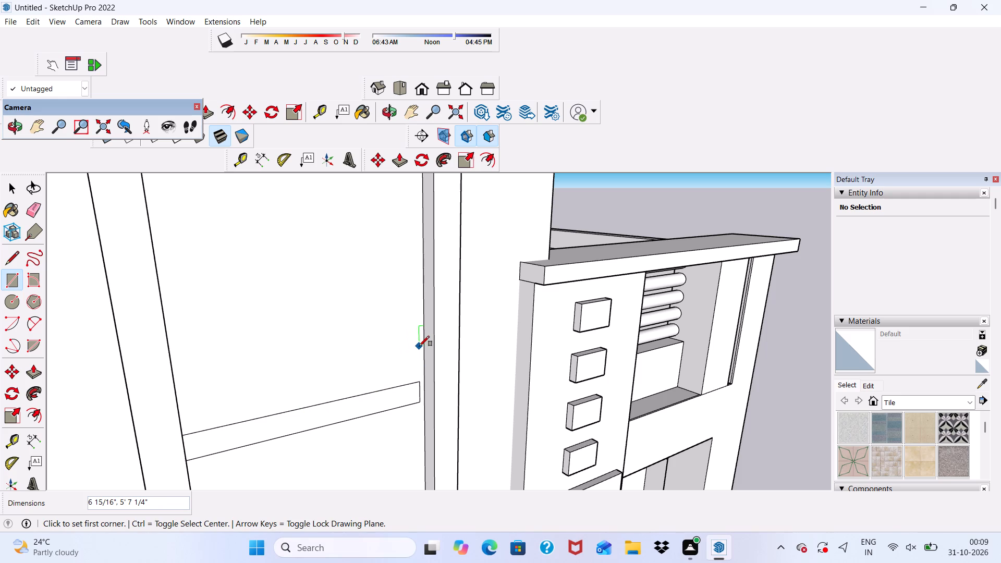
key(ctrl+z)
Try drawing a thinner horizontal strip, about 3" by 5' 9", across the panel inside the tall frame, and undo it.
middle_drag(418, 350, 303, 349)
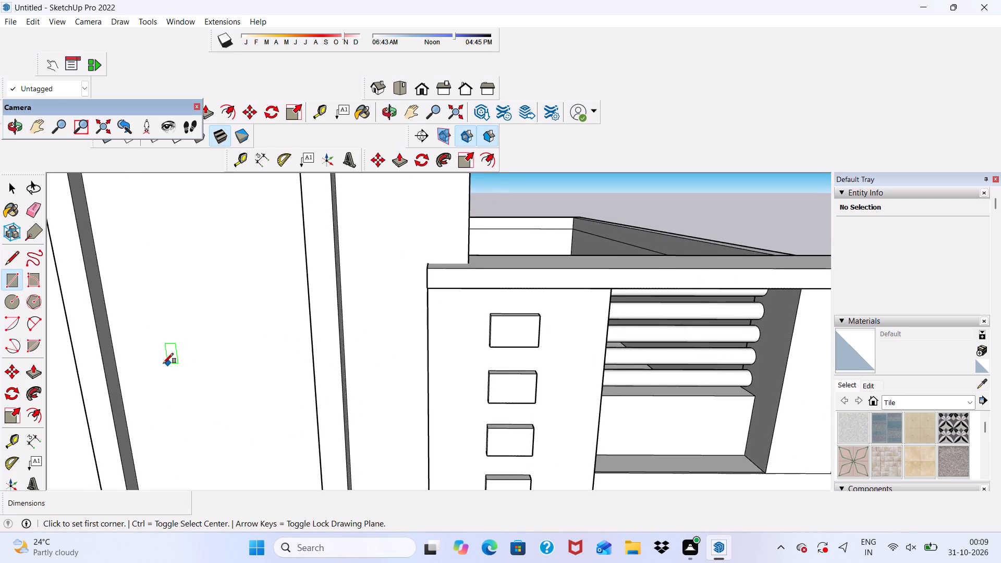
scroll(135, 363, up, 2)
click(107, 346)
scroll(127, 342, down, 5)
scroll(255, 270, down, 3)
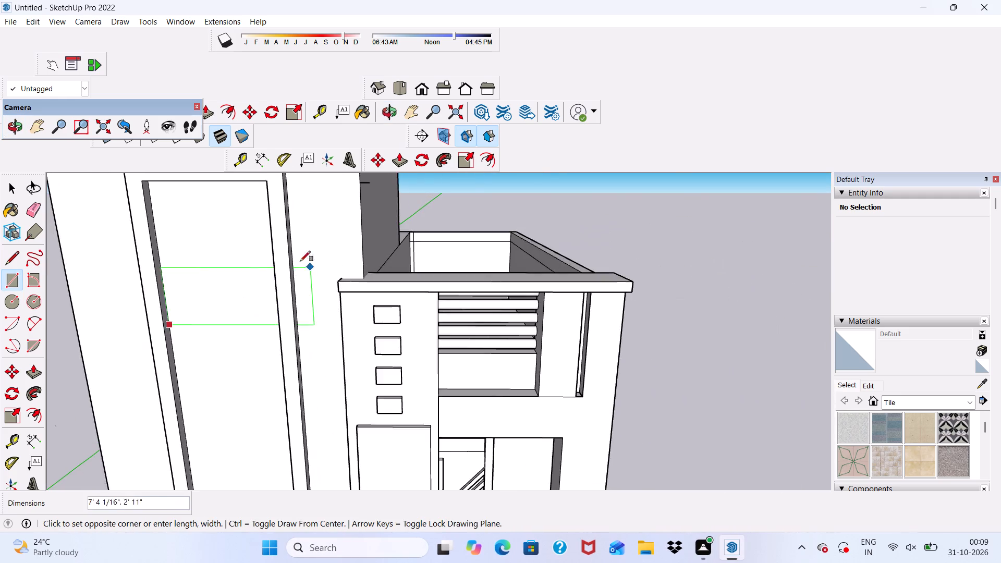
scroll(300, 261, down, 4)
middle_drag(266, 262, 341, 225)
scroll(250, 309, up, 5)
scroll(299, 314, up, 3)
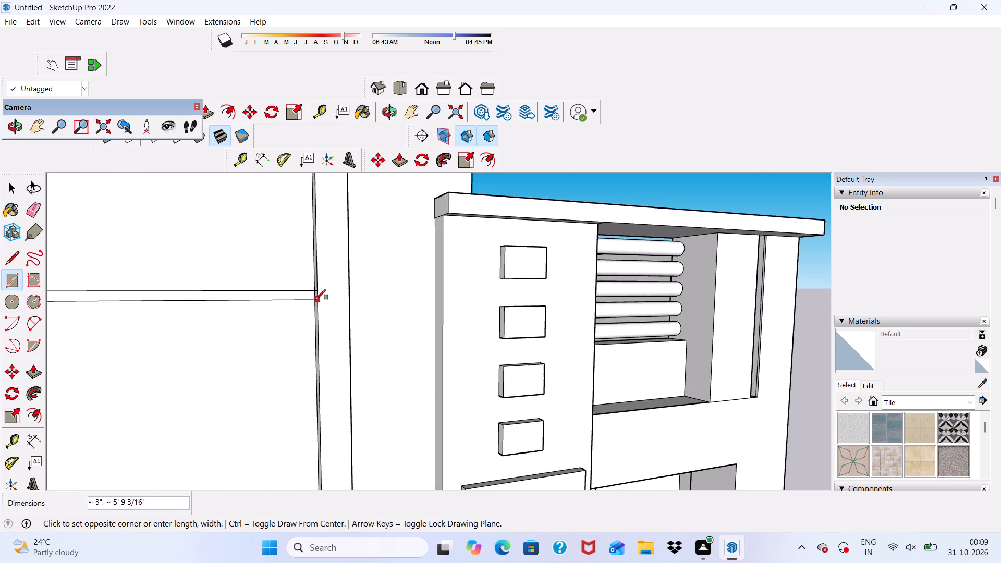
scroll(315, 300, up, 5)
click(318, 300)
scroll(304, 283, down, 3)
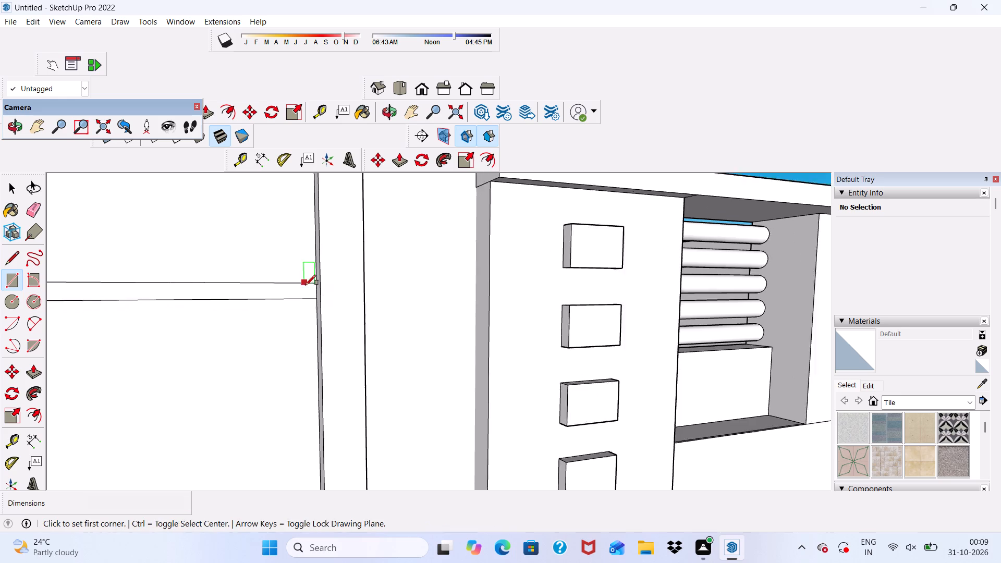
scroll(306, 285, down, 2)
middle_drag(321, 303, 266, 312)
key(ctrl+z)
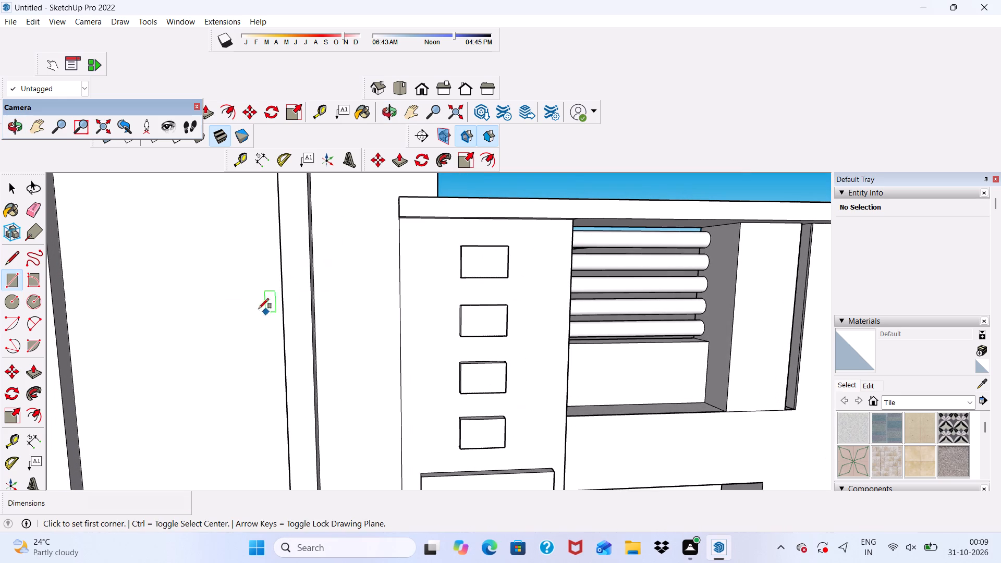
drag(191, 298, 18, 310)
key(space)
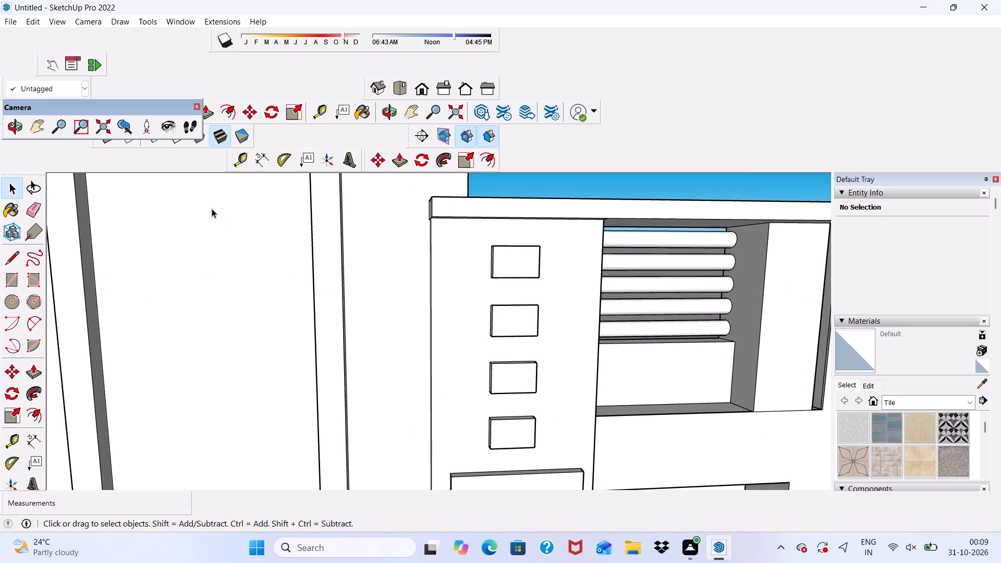
Draw a horizontal strip rectangle, about 5" high and 5' 9" wide, between the tall frame's inner side edges.
click(22, 279)
scroll(102, 271, down, 2)
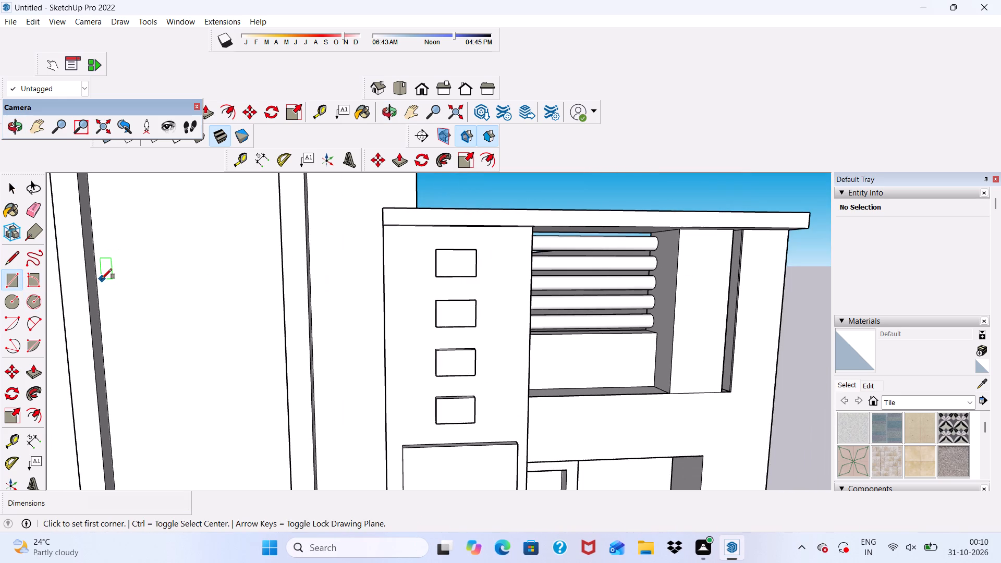
scroll(101, 285, up, 1)
click(100, 287)
scroll(144, 283, down, 5)
scroll(217, 287, down, 1)
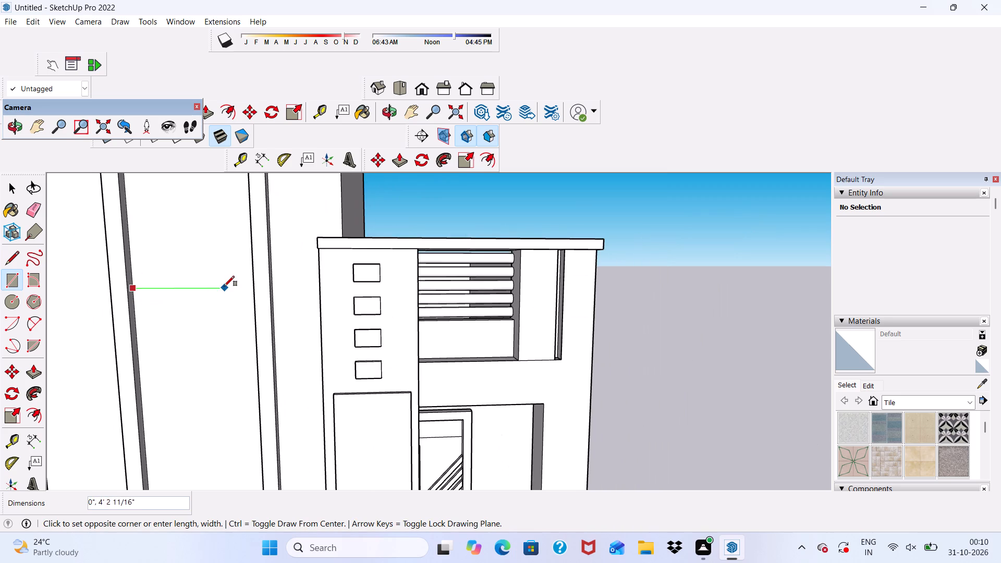
middle_drag(226, 286, 343, 275)
scroll(290, 295, up, 9)
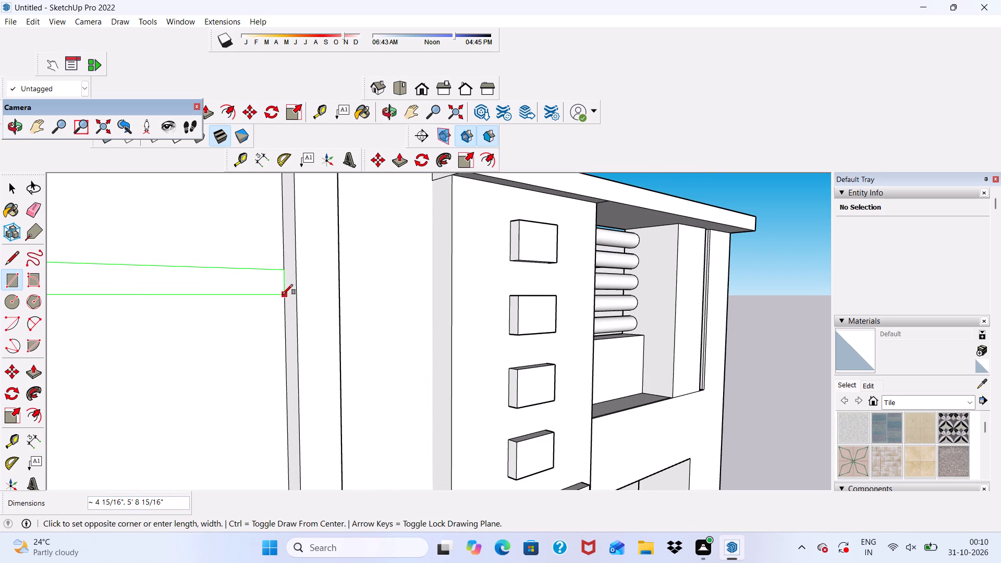
click(283, 295)
scroll(252, 242, down, 6)
middle_drag(289, 265, 202, 295)
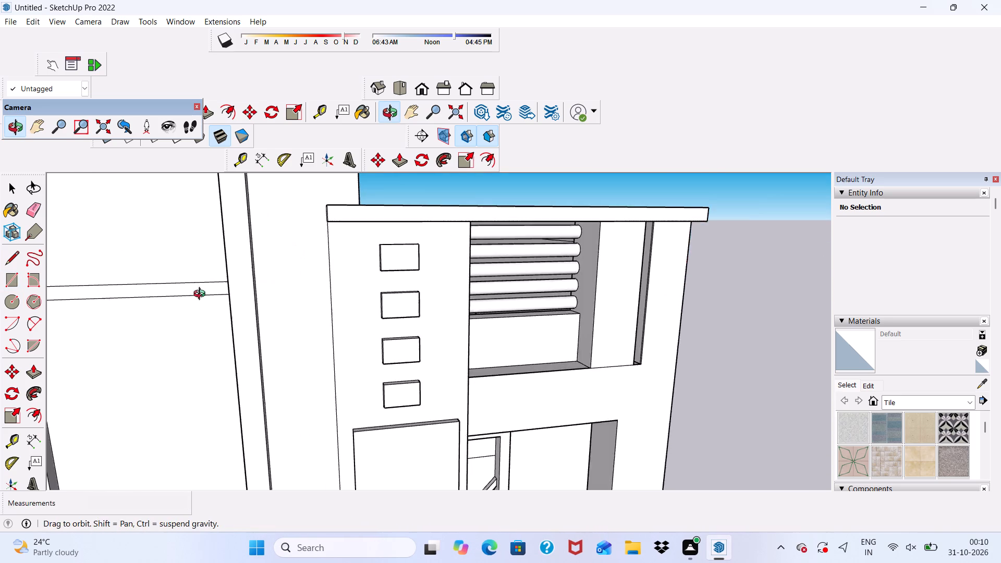
middle_drag(202, 295, 201, 295)
scroll(212, 278, up, 1)
scroll(212, 268, down, 7)
scroll(185, 285, up, 5)
Copy the strip downward by about 10 7/16" inside the tall frame and array it as 8 copies at that spacing.
key(space)
double_click(184, 283)
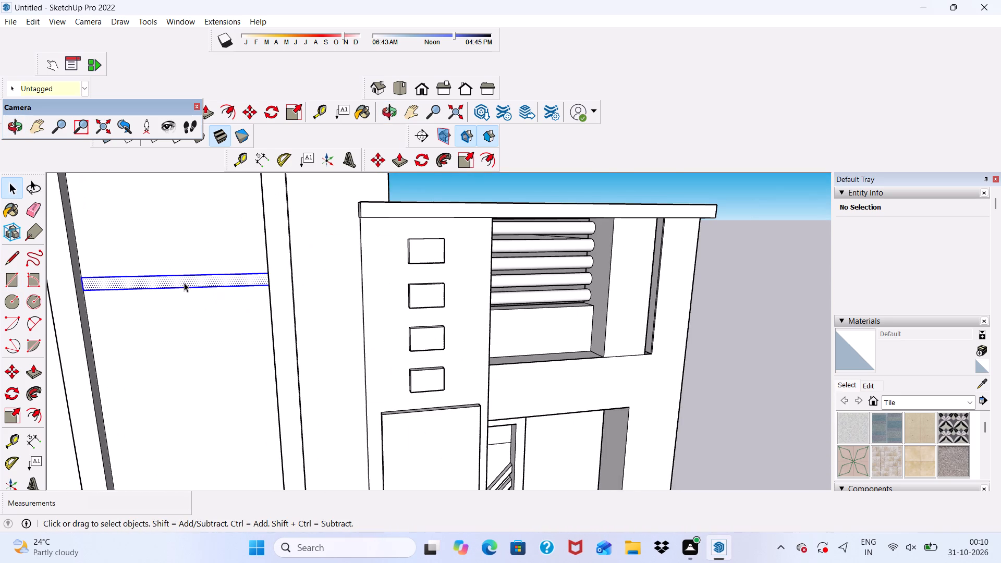
click(374, 158)
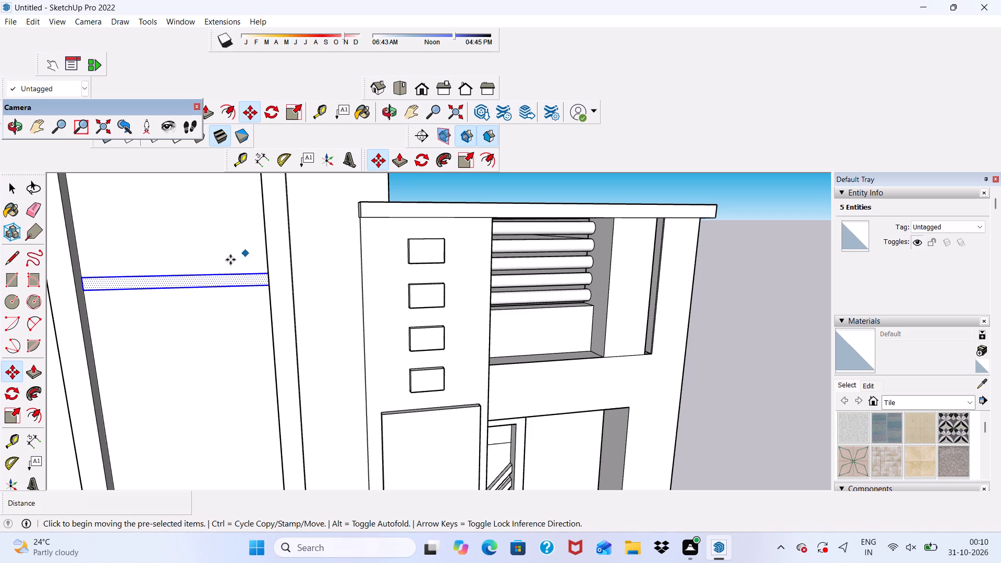
click(218, 278)
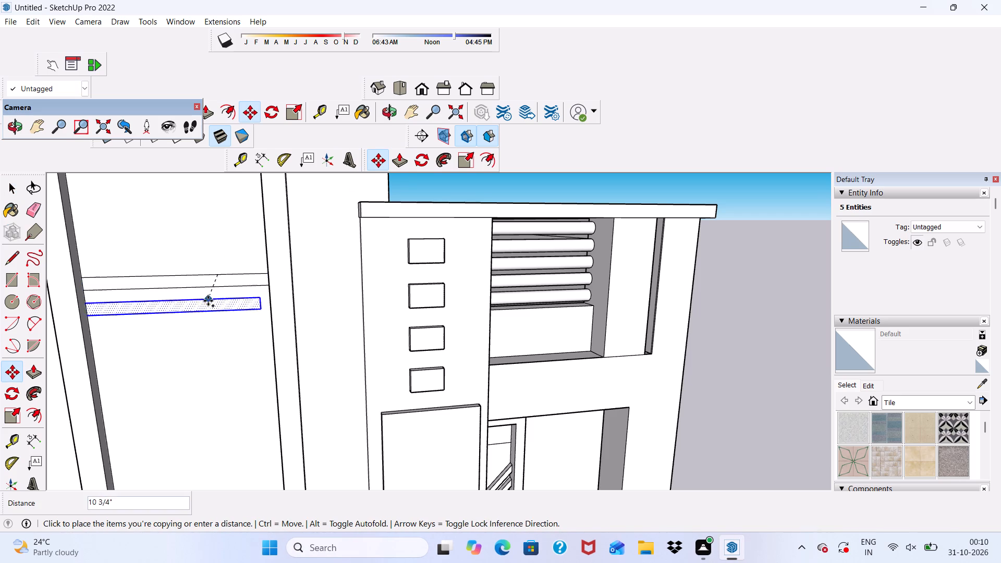
click(215, 300)
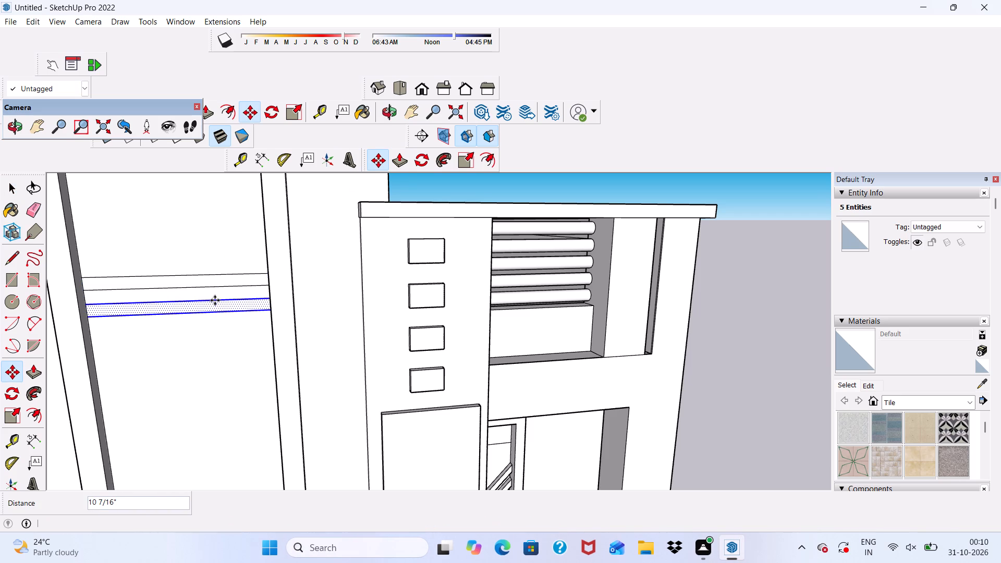
key(shift+asterisk)
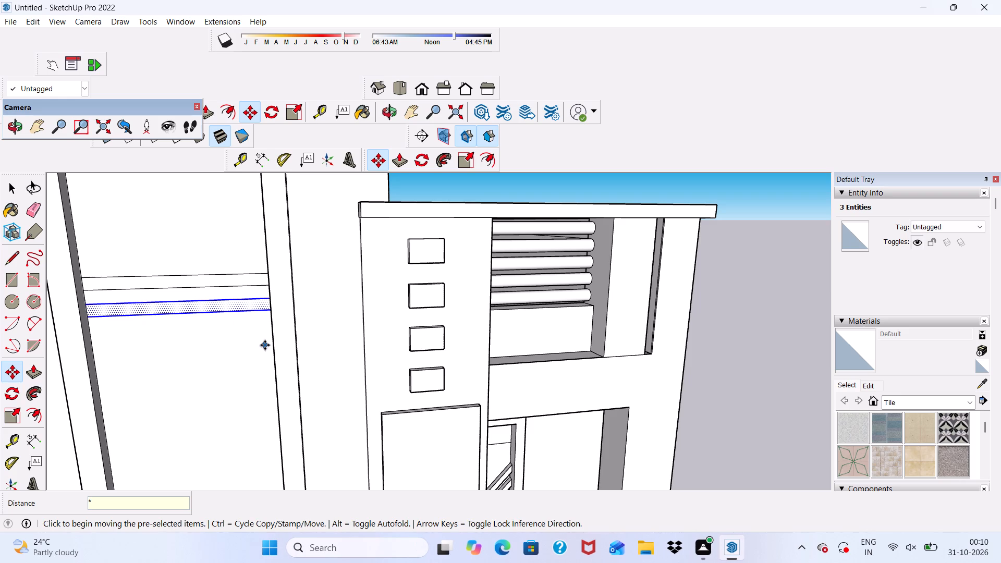
key(8)
key(Return)
scroll(241, 367, down, 9)
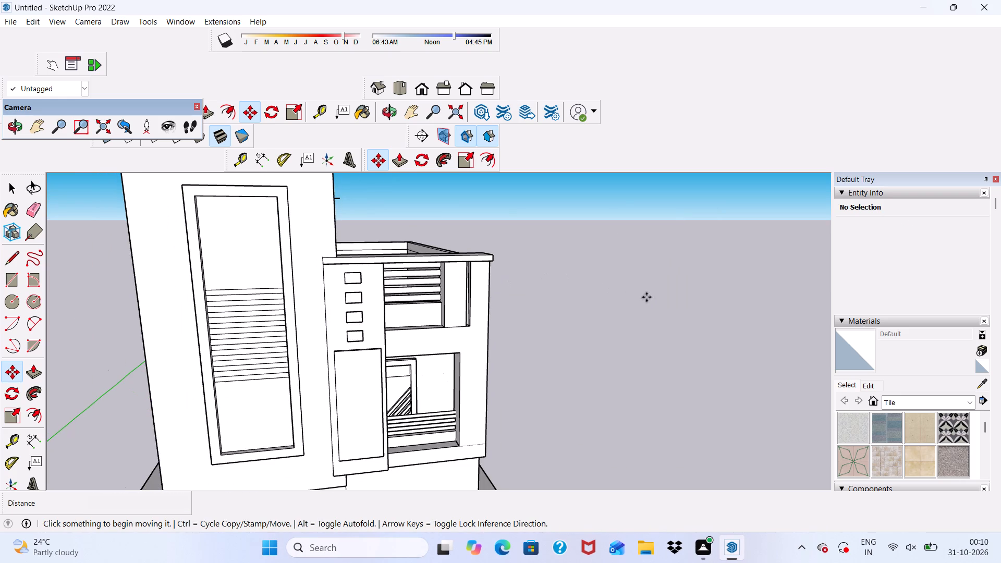
key(space)
Push/Pull the topmost horizontal strip inside the tall frame outward by 3".
scroll(612, 305, down, 1)
middle_drag(598, 305, 522, 275)
scroll(292, 235, up, 5)
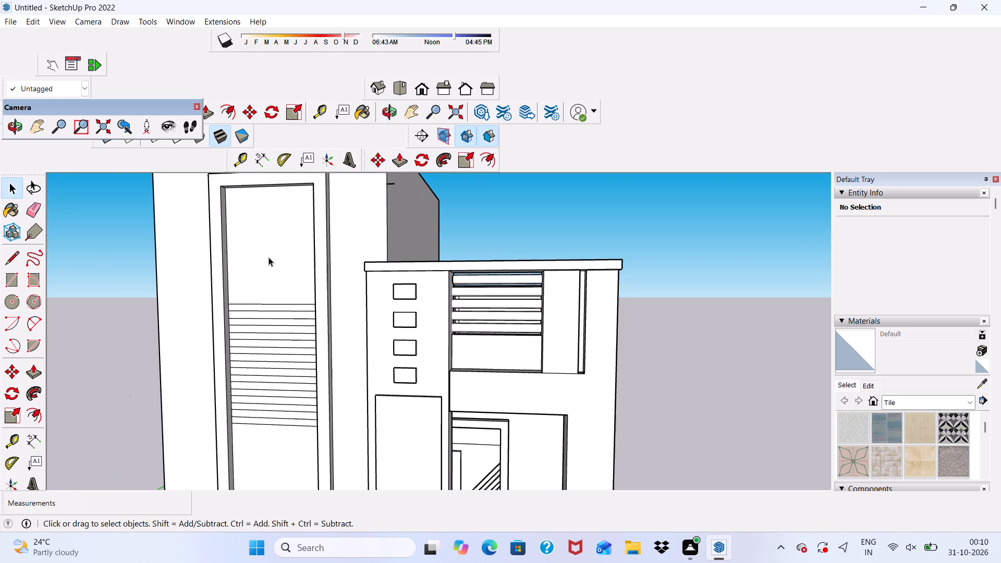
scroll(278, 290, down, 2)
scroll(265, 310, up, 6)
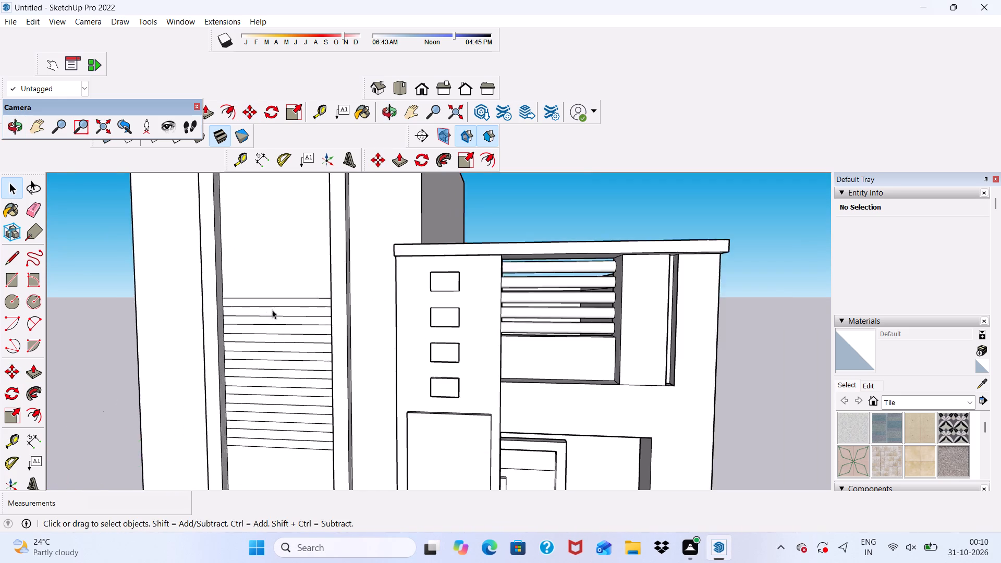
scroll(272, 310, up, 4)
click(273, 300)
click(401, 161)
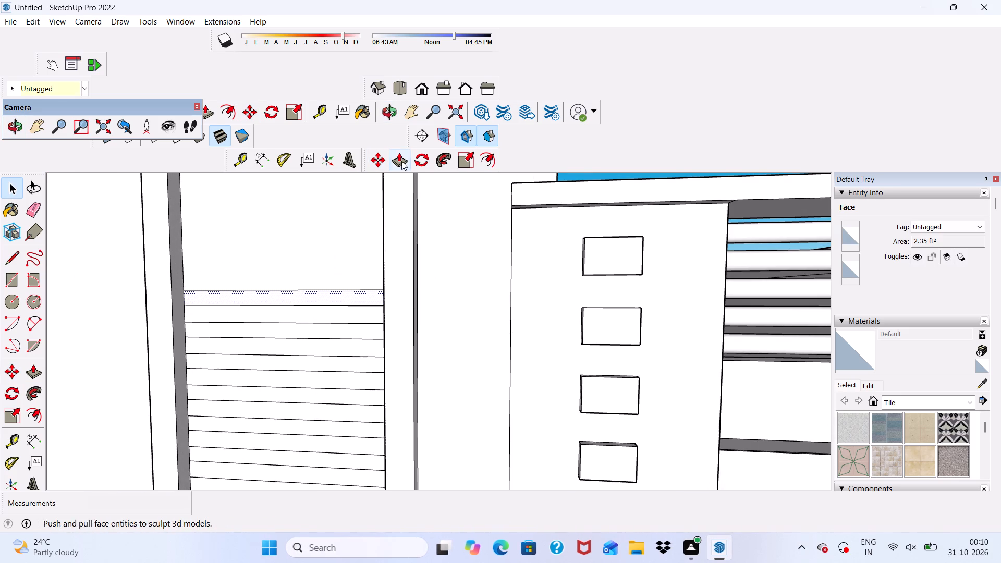
scroll(313, 250, up, 2)
click(275, 300)
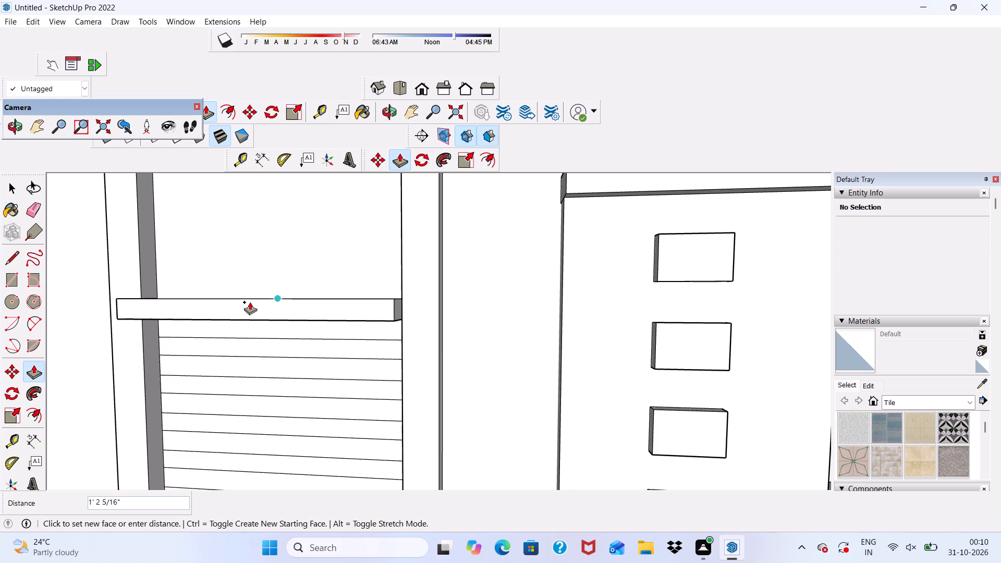
key(3)
key(shift+quotedbl)
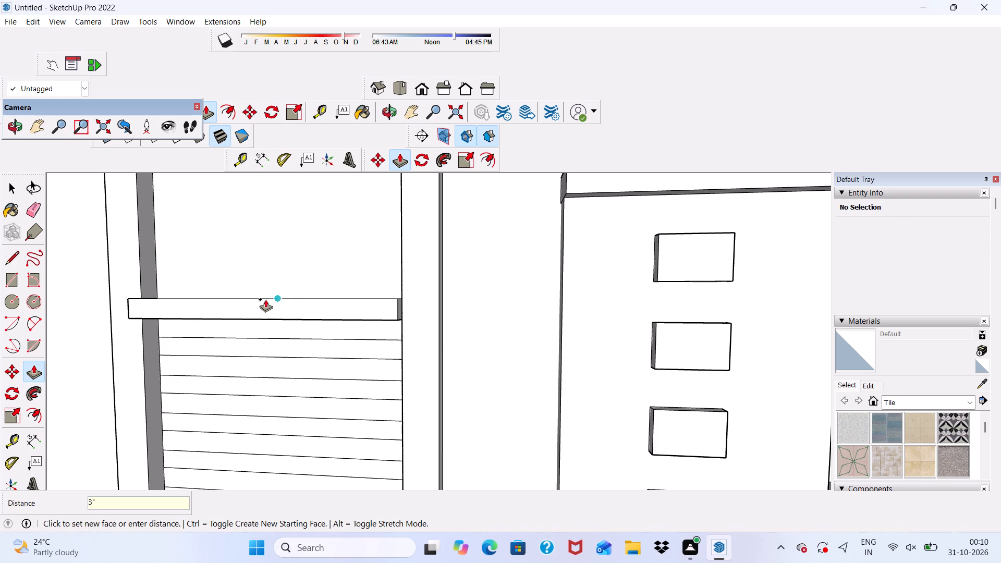
key(Return)
Push/Pull the second and third horizontal strips from the top inside the tall frame outward by 3".
scroll(262, 354, up, 4)
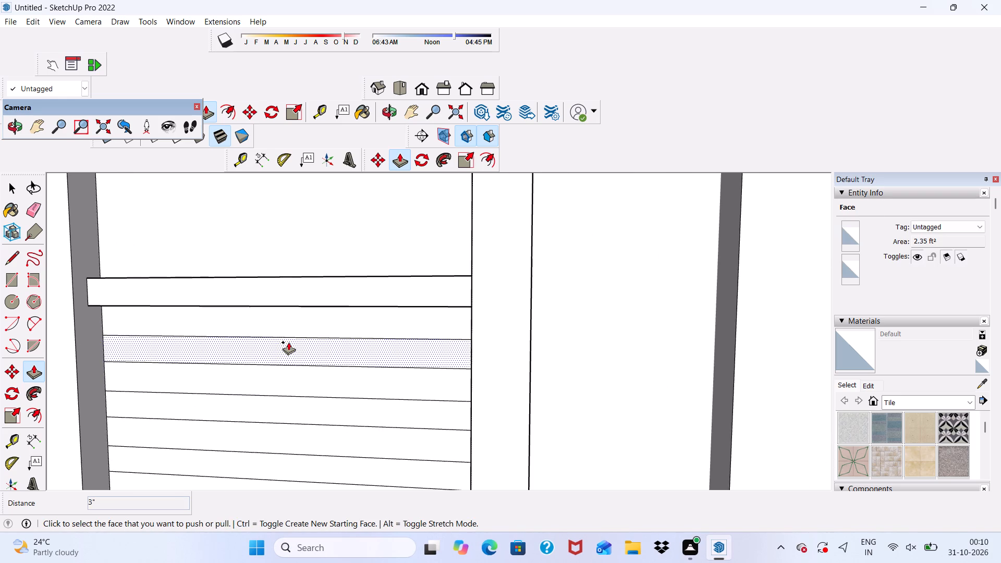
click(286, 347)
scroll(263, 303, up, 2)
click(263, 303)
scroll(259, 301, down, 6)
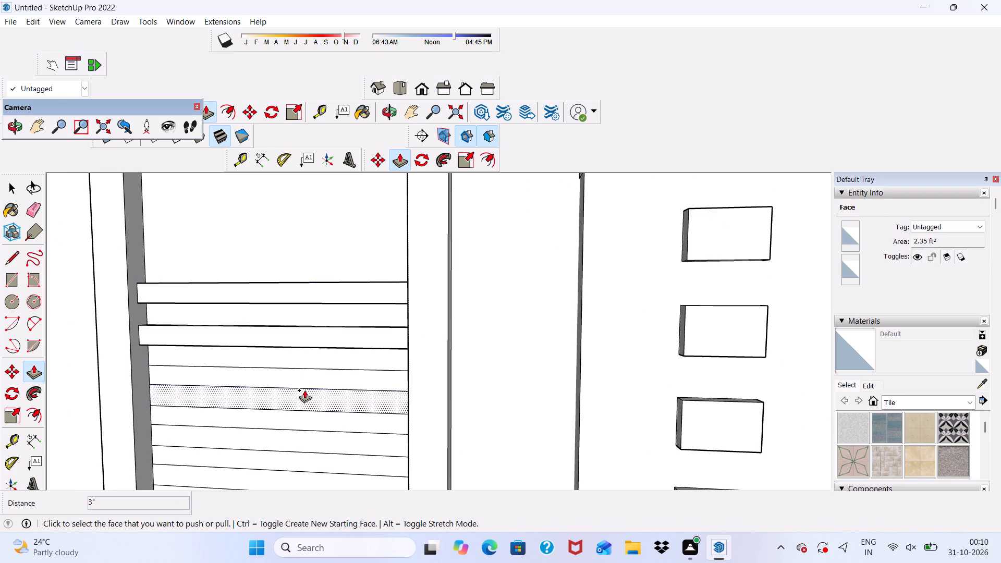
middle_drag(304, 390, 240, 409)
scroll(314, 362, up, 6)
click(314, 362)
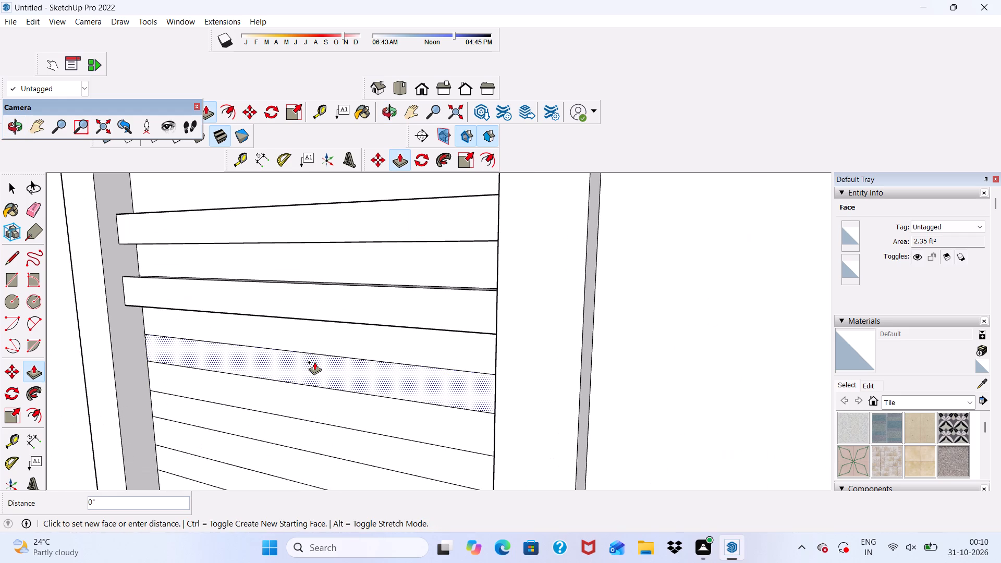
click(251, 314)
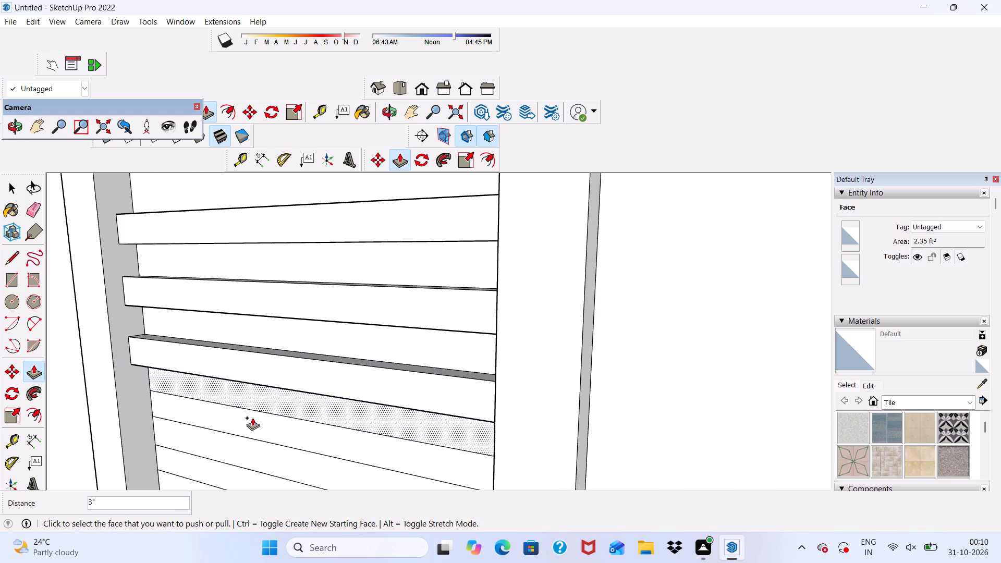
Push/Pull the fourth, fifth and sixth horizontal strips from the top inside the tall frame outward by 3".
click(251, 419)
click(202, 372)
scroll(238, 301, down, 6)
scroll(261, 383, up, 5)
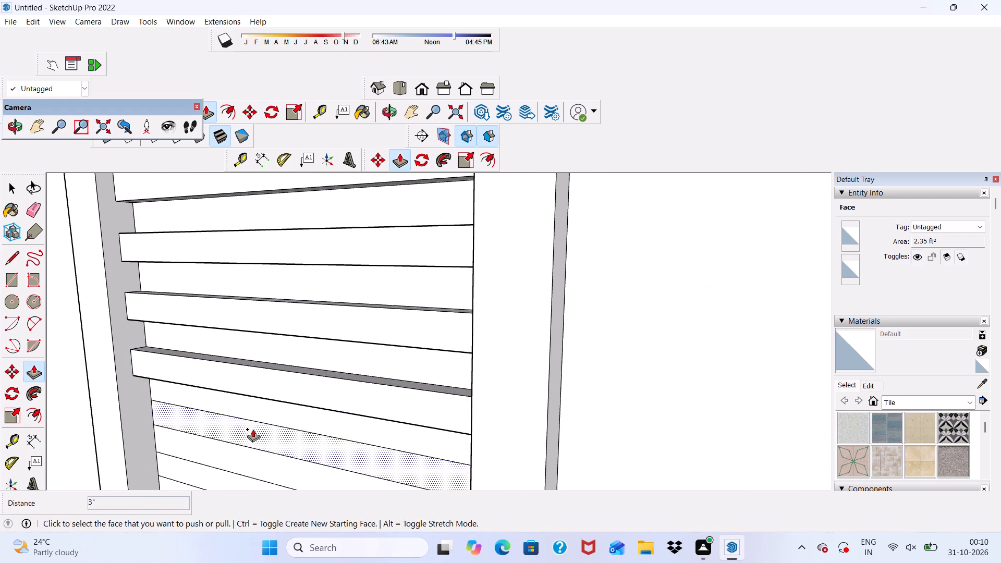
click(247, 439)
click(186, 380)
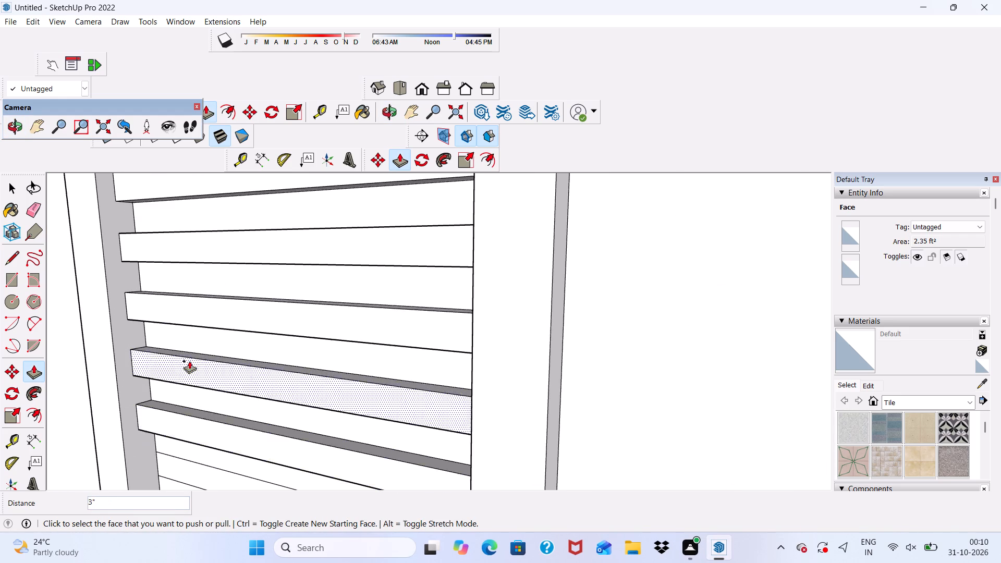
scroll(190, 310, down, 6)
scroll(248, 409, up, 6)
click(230, 431)
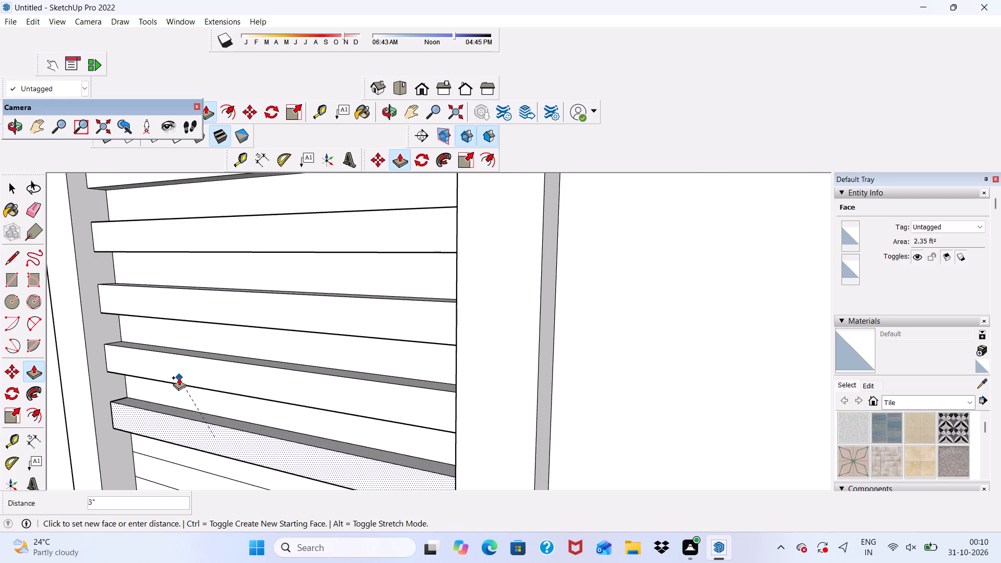
click(169, 380)
scroll(215, 331, down, 6)
scroll(248, 427, up, 5)
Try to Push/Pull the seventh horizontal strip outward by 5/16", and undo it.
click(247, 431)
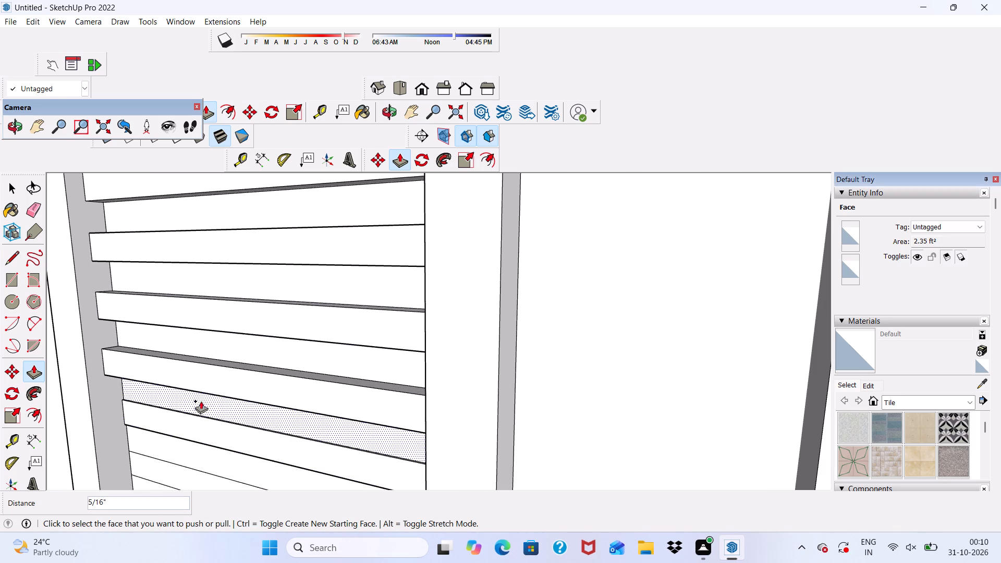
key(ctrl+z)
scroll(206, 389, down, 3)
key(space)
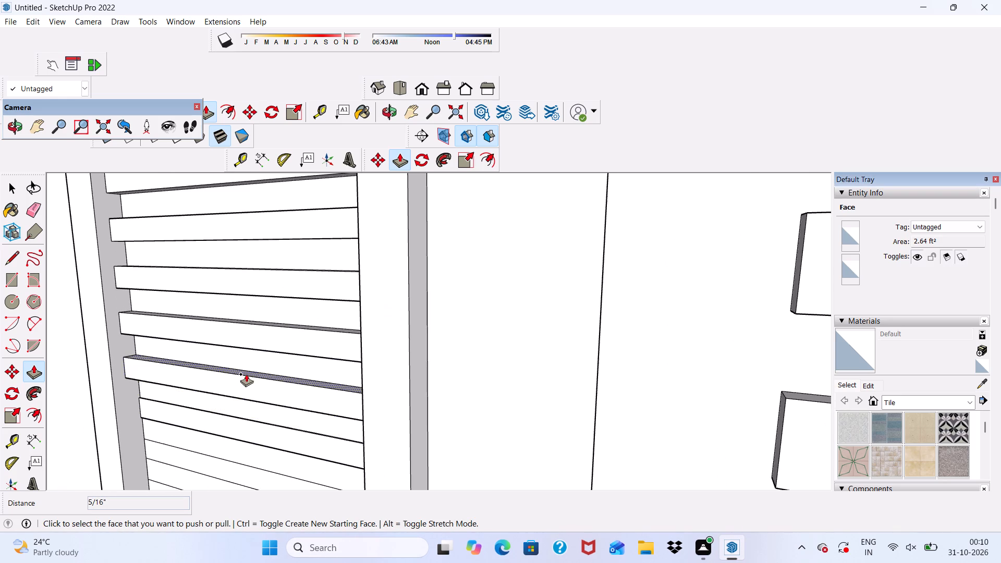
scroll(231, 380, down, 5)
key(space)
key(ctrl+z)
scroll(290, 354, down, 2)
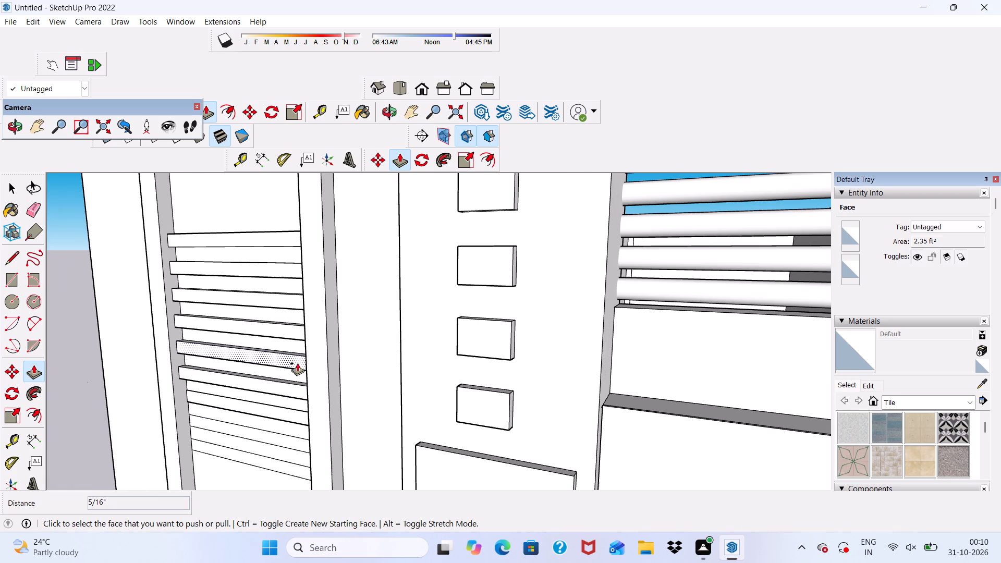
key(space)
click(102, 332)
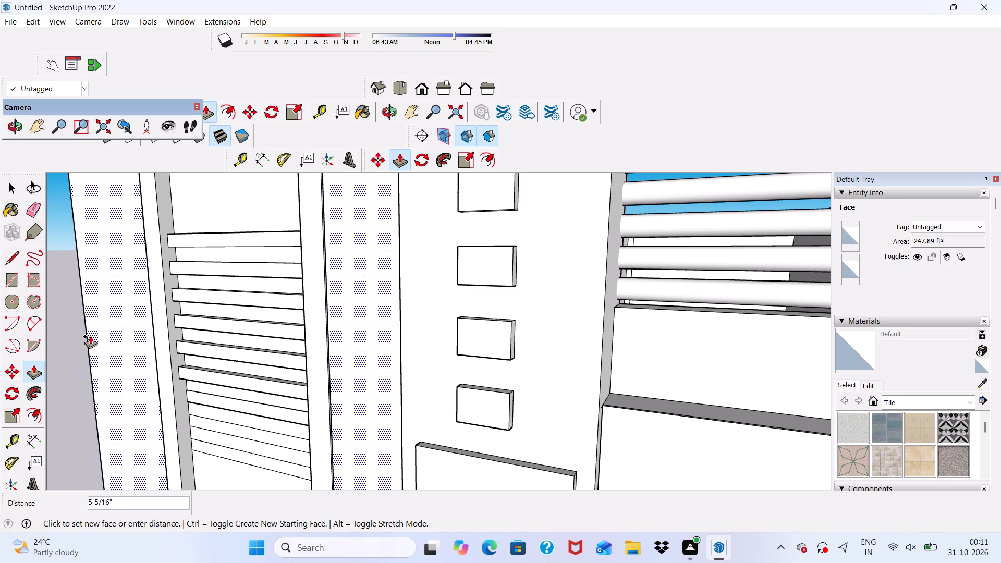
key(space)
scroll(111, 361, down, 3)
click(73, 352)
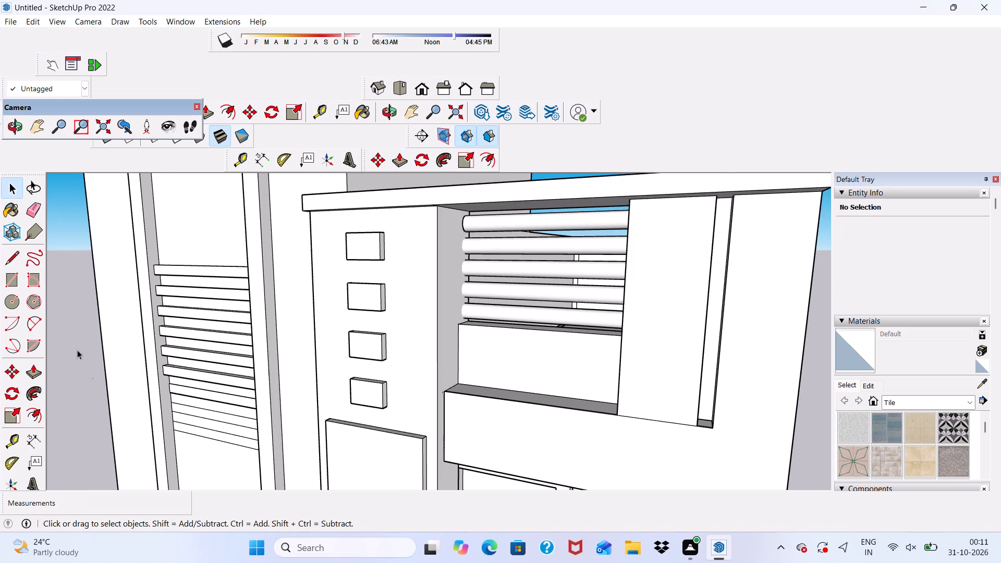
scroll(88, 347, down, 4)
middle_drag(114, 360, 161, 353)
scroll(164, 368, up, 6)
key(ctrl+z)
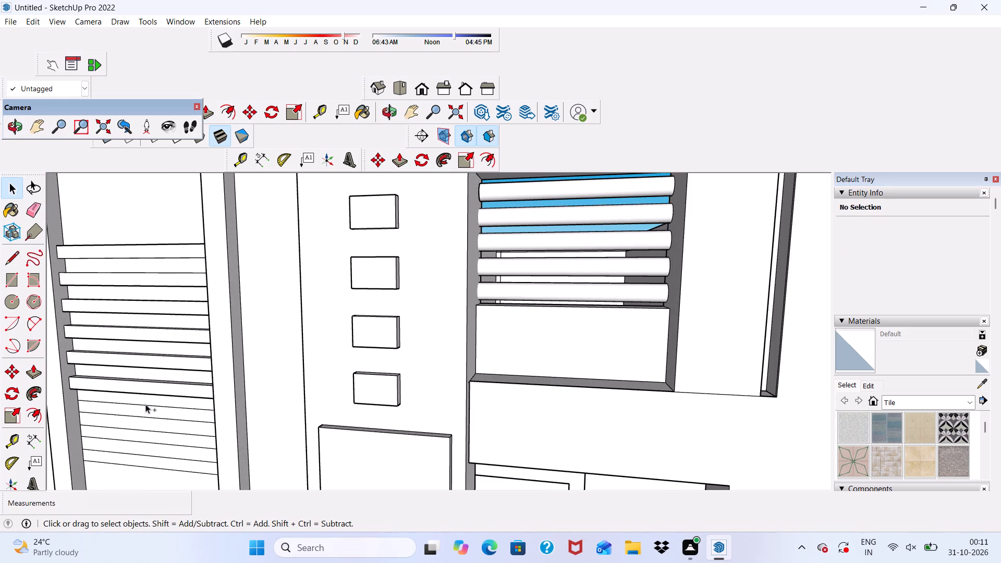
Push/Pull the seventh horizontal strip inside the tall frame outward by 3".
scroll(136, 403, up, 5)
scroll(135, 403, down, 1)
middle_drag(135, 402, 70, 418)
scroll(165, 387, up, 4)
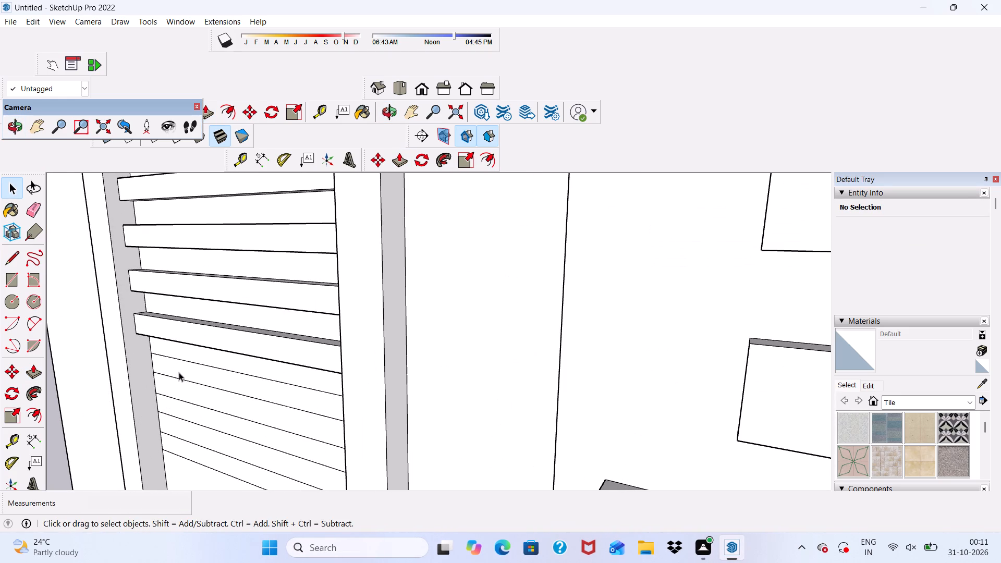
click(180, 370)
click(401, 159)
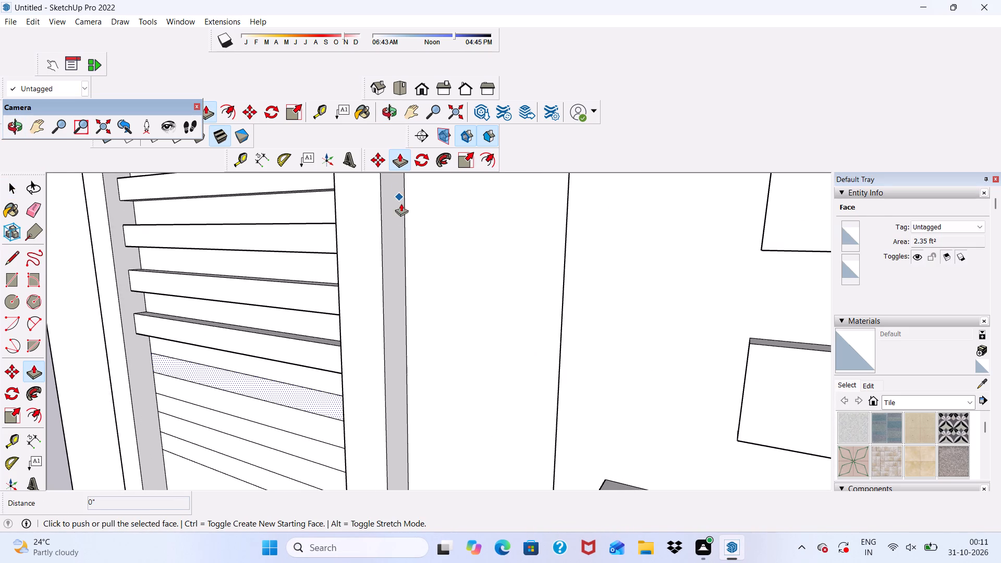
scroll(276, 346, up, 2)
click(235, 390)
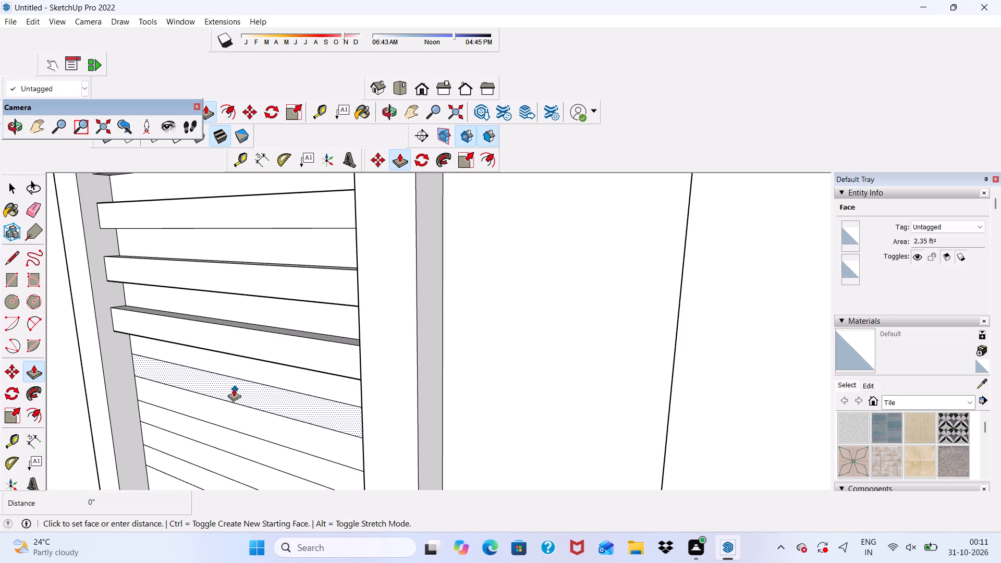
click(191, 342)
Push/Pull the last two horizontal strips at the bottom of the array outward by 3".
scroll(240, 246, down, 4)
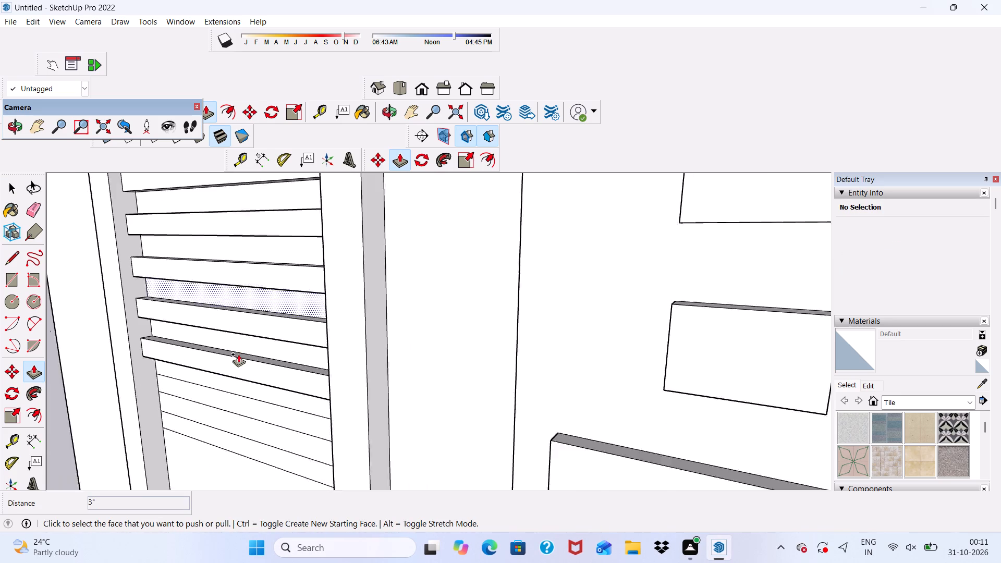
scroll(238, 354, down, 1)
scroll(223, 384, up, 5)
click(215, 388)
click(187, 345)
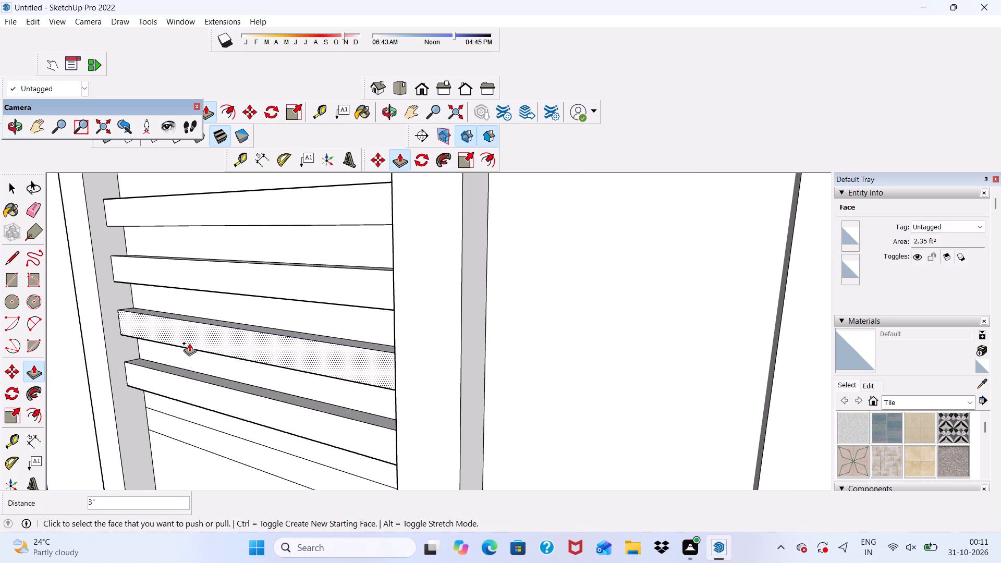
scroll(190, 334, down, 4)
scroll(188, 430, up, 3)
click(194, 410)
click(182, 371)
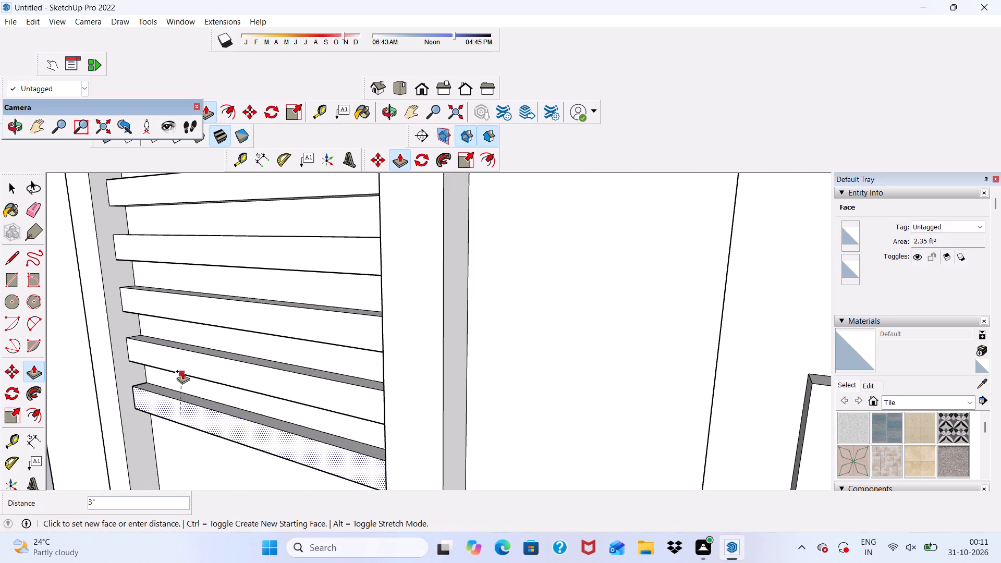
scroll(193, 333, down, 6)
scroll(269, 333, up, 1)
middle_drag(270, 332, 370, 308)
key(space)
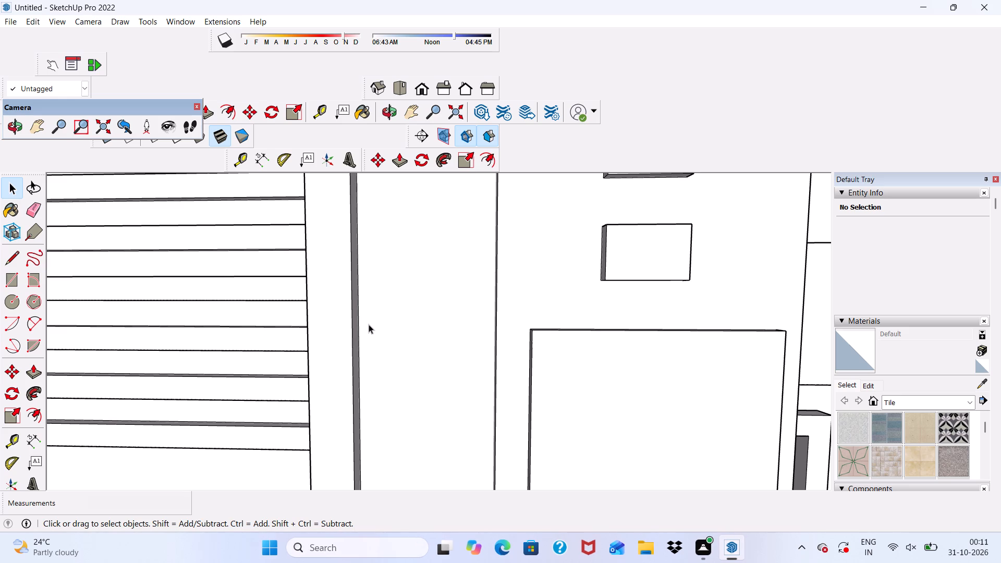
Erase the stray short edge on the taller block's side wall and the long edge where the terrace wall's top meets it.
scroll(352, 335, down, 4)
scroll(393, 314, down, 6)
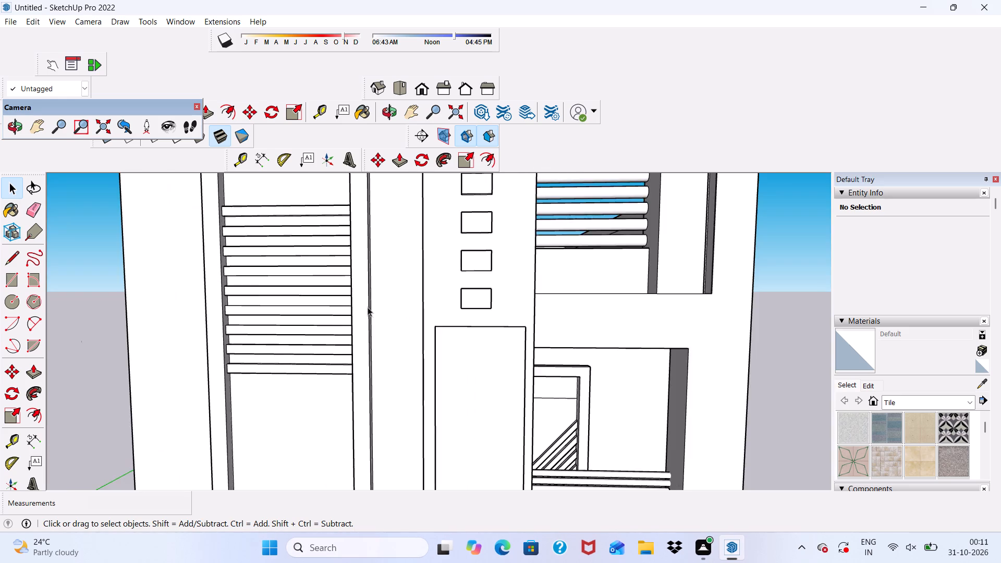
middle_drag(368, 307, 352, 340)
scroll(354, 340, down, 6)
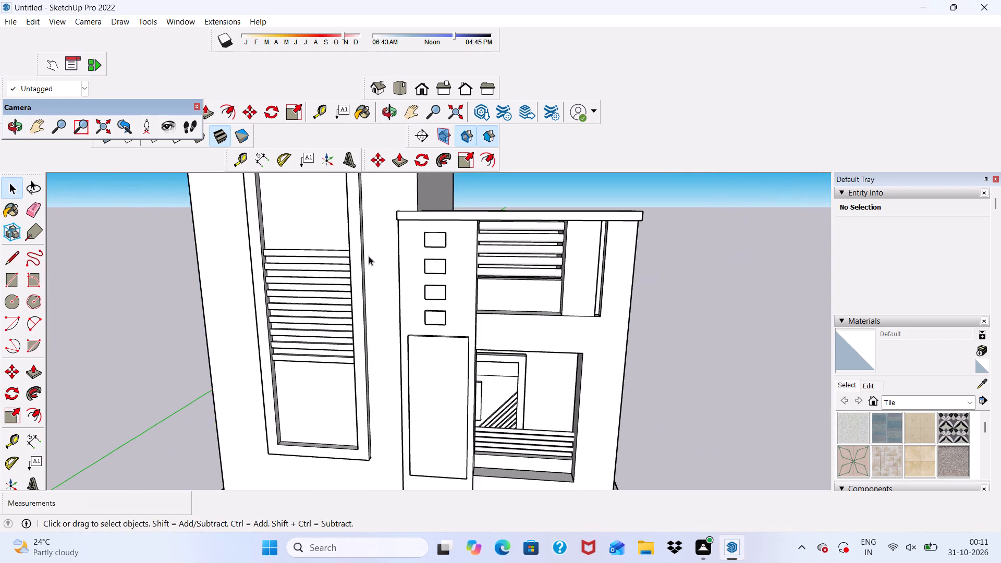
scroll(369, 256, down, 3)
middle_drag(361, 300, 440, 366)
scroll(433, 361, up, 1)
scroll(398, 307, down, 3)
middle_drag(401, 326, 302, 312)
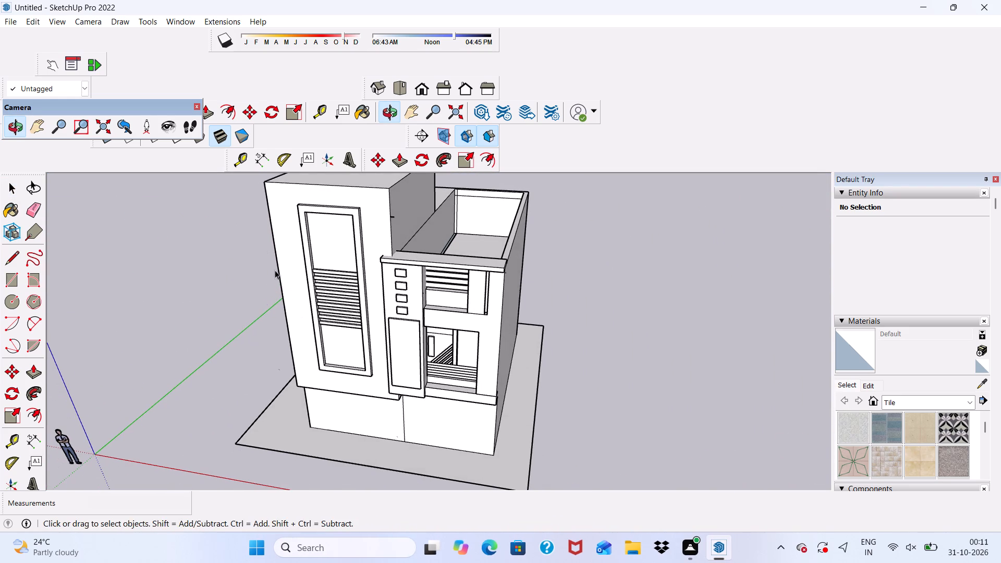
click(33, 210)
scroll(407, 186, up, 11)
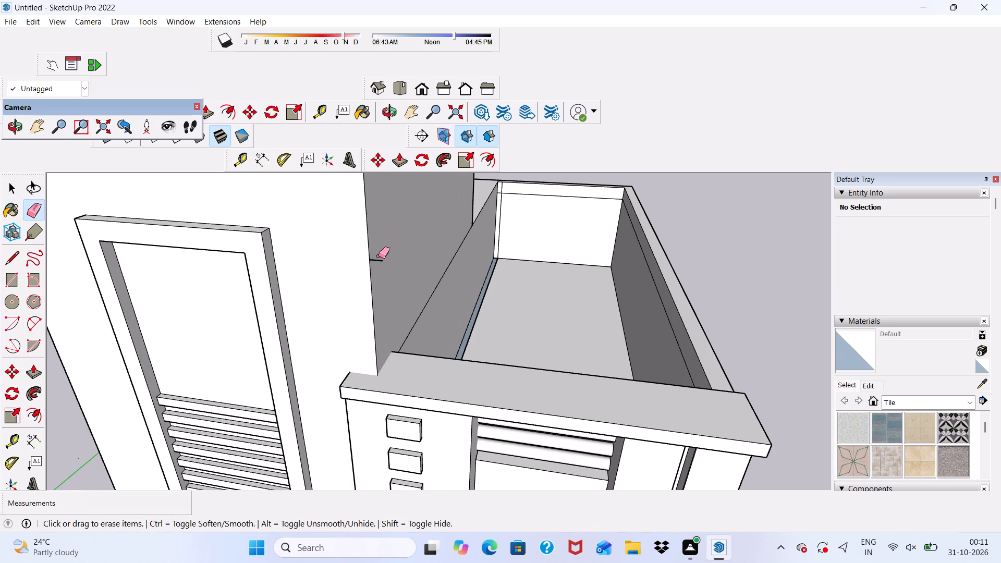
click(377, 258)
scroll(398, 254, down, 5)
middle_drag(440, 264, 306, 282)
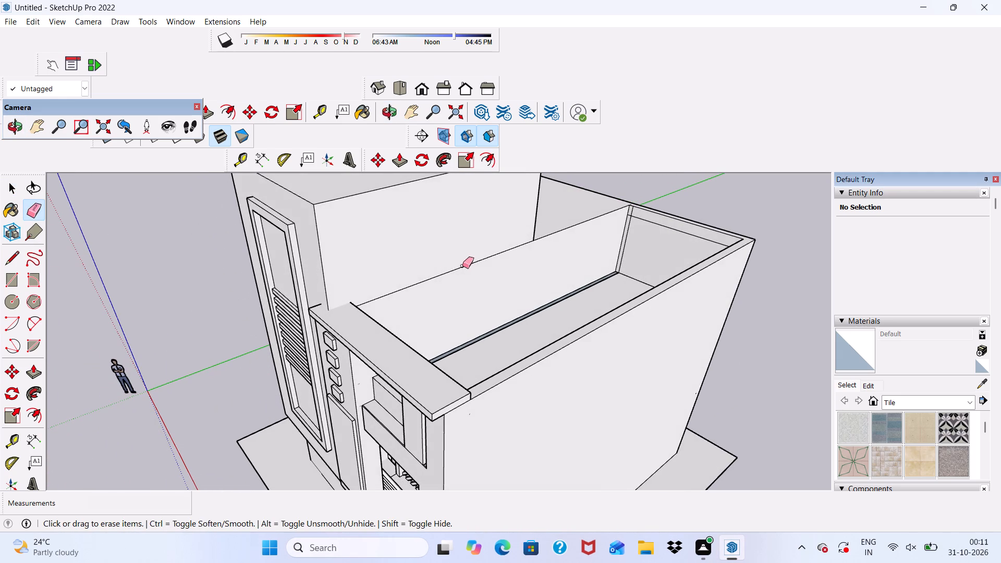
drag(454, 268, 456, 277)
Push/Pull the inner face of the low front wall behind the louvers toward the terrace by about 1' 1 11/16".
middle_drag(402, 286, 313, 330)
scroll(428, 412, up, 5)
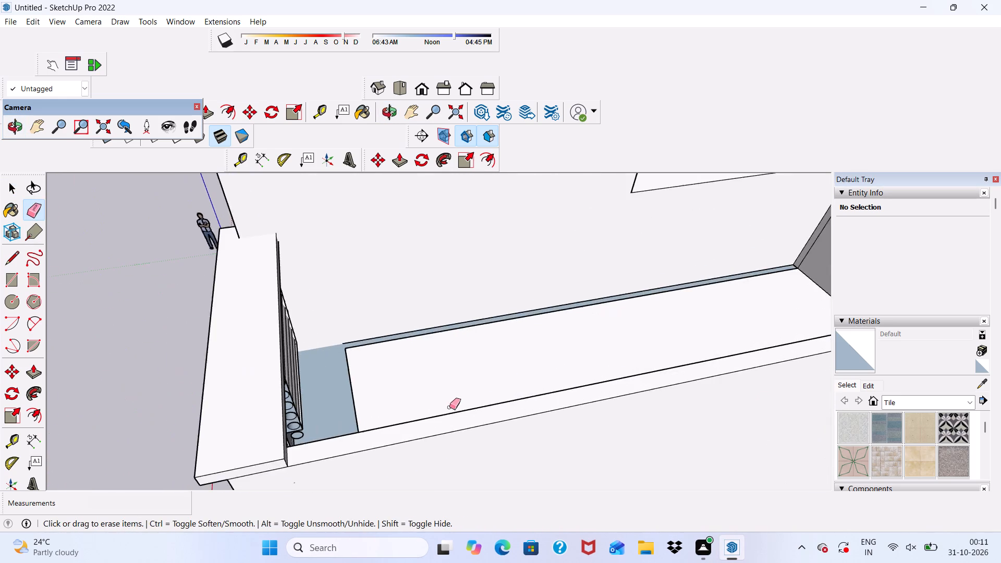
scroll(329, 365, up, 1)
middle_drag(327, 365, 139, 378)
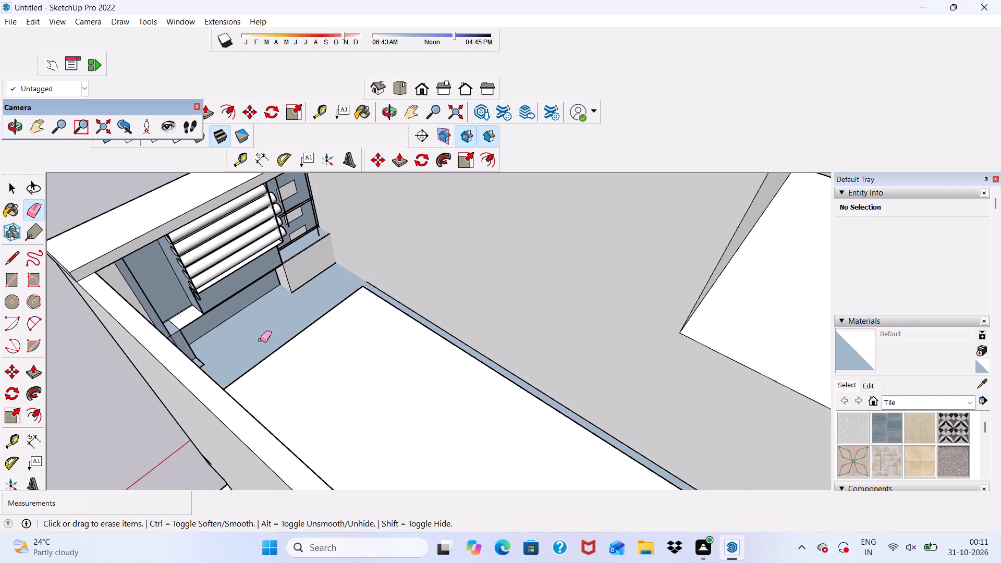
drag(286, 336, 281, 330)
key(space)
click(279, 325)
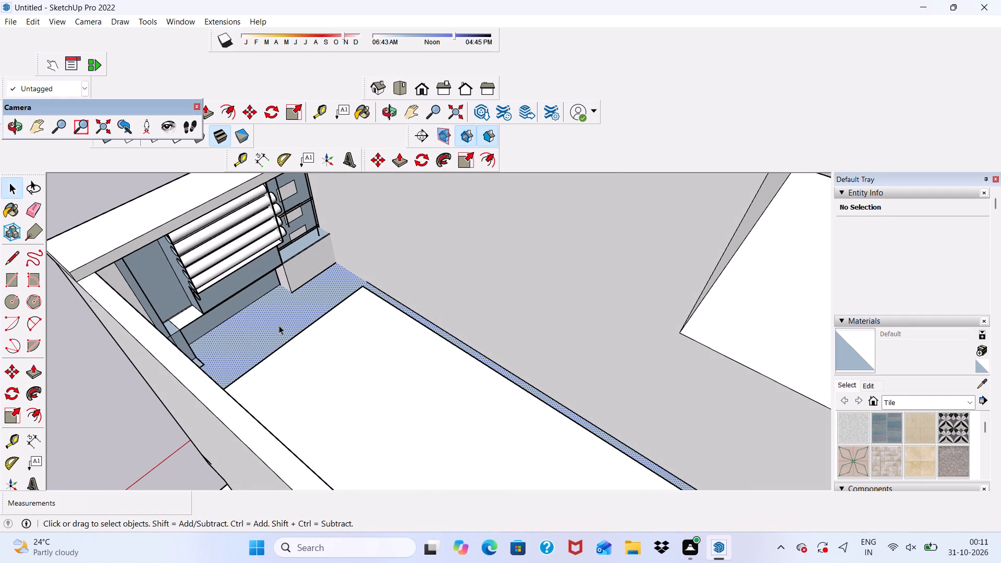
scroll(270, 276, up, 1)
scroll(266, 276, down, 2)
middle_drag(264, 280, 170, 195)
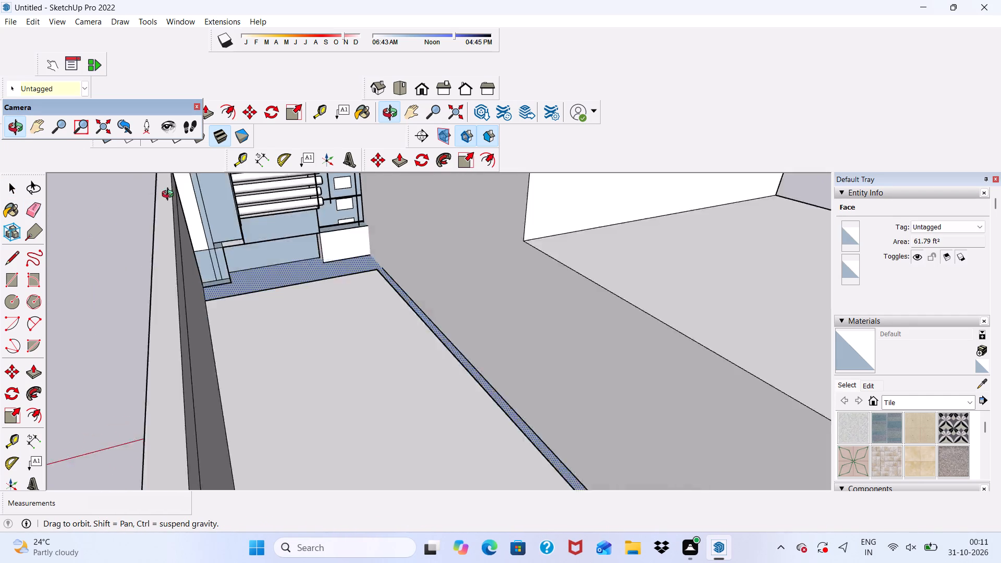
middle_drag(170, 195, 161, 206)
scroll(255, 255, up, 1)
click(255, 255)
scroll(255, 255, down, 5)
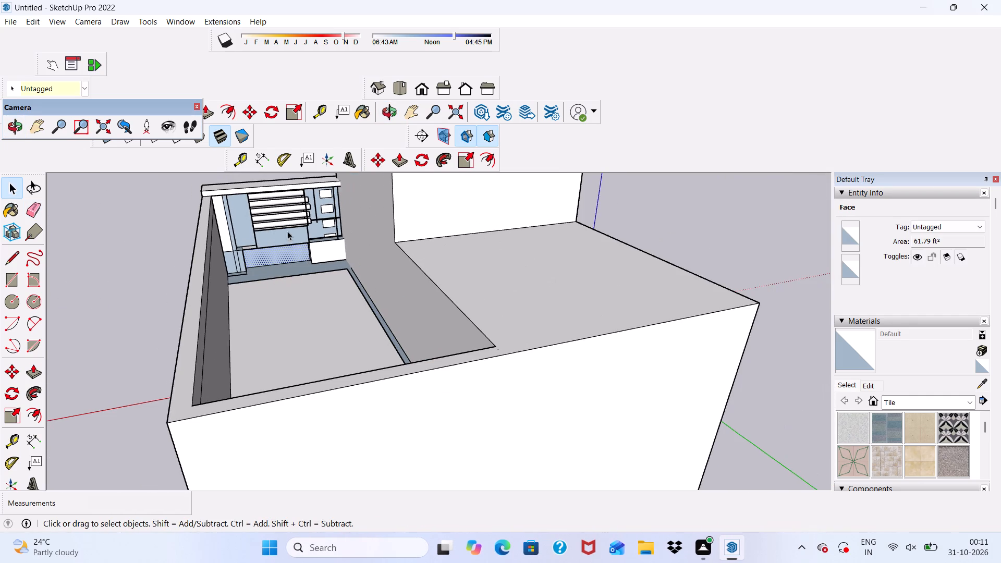
scroll(302, 143, up, 2)
click(404, 160)
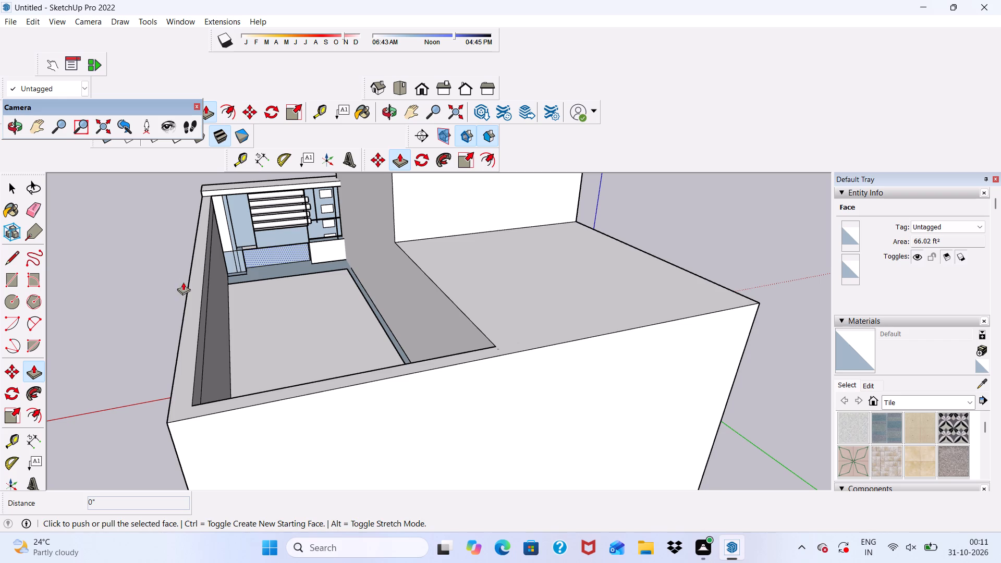
click(260, 254)
scroll(240, 265, up, 3)
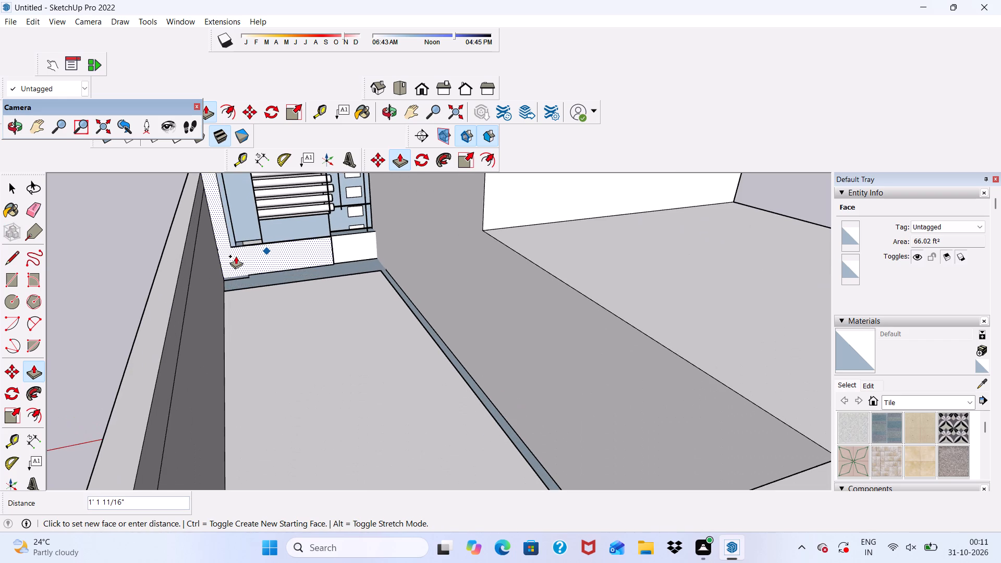
click(236, 256)
Push/Pull the inner panel beside the louvers by about 1' 1 11/16" and the panel below them by about 7/8", flush with the wall.
scroll(239, 212, up, 5)
click(241, 211)
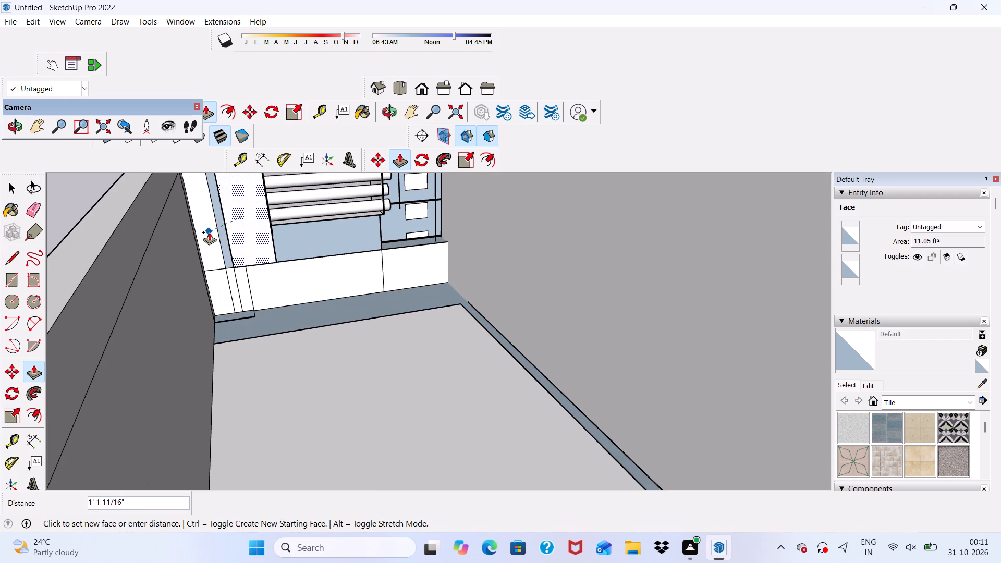
click(209, 232)
click(315, 242)
click(265, 261)
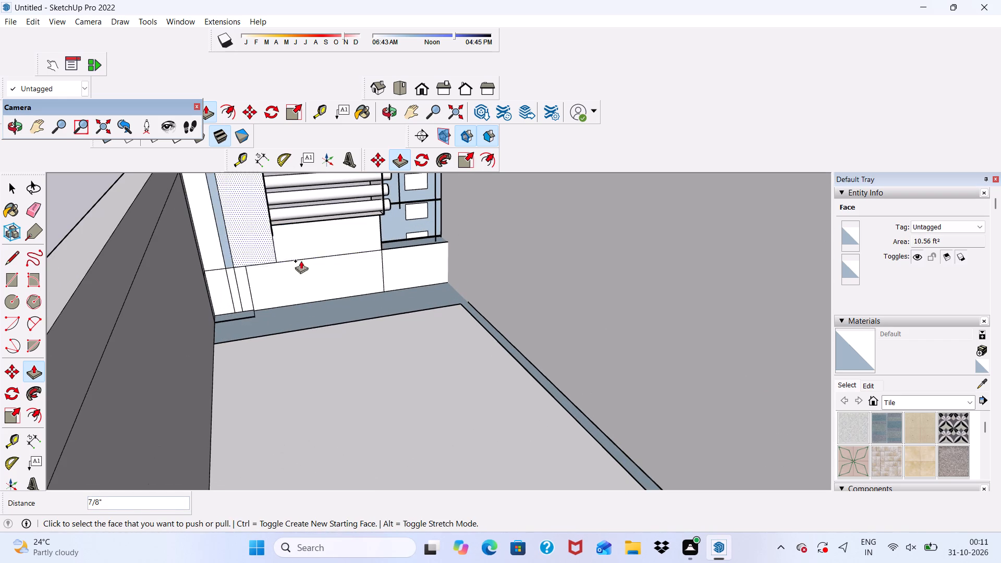
Push/Pull the inner wall panel with the small square openings beside the louvers by about 1' 7 7/16".
click(403, 225)
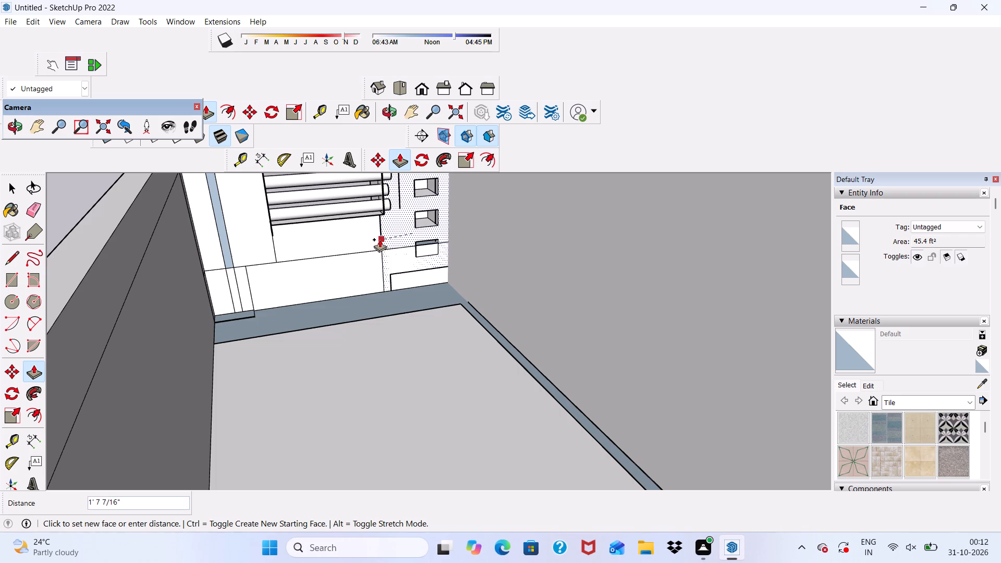
click(380, 239)
scroll(382, 242, down, 2)
middle_drag(386, 255, 706, 241)
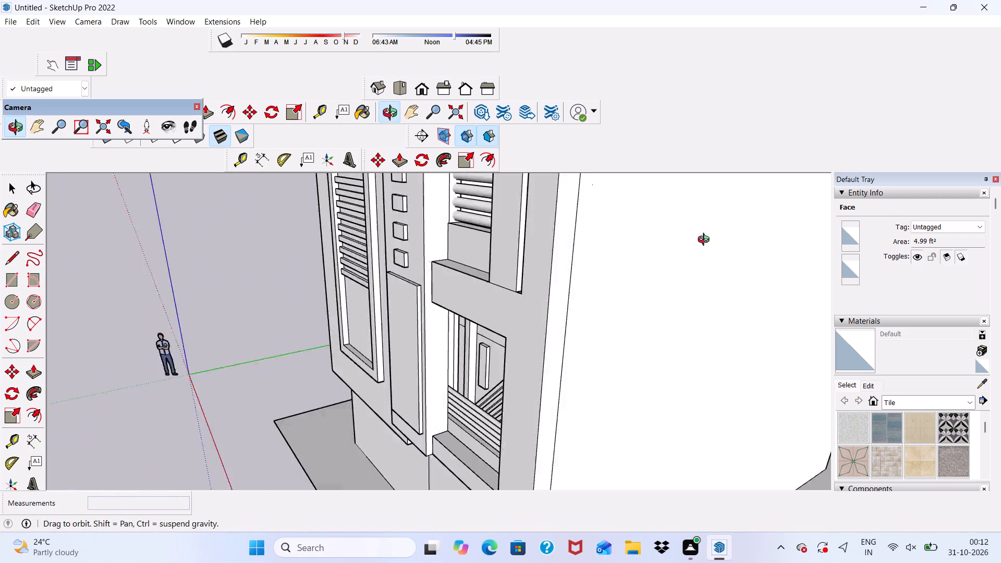
middle_drag(706, 241, 405, 307)
scroll(387, 244, up, 5)
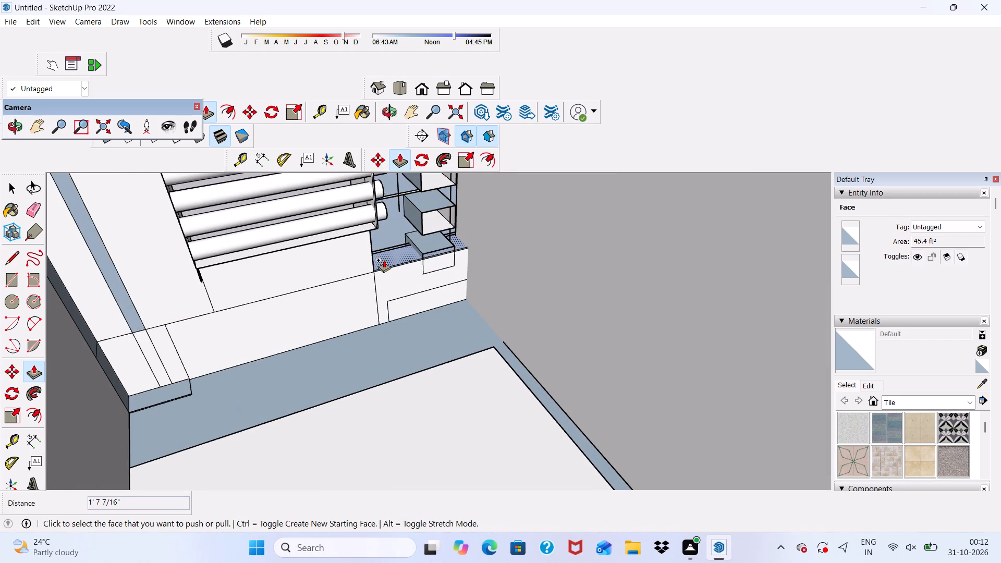
Push/Pull the ledge face below the small square openings upward by about 5' 8 7/16" to the louvers' top corner.
click(384, 260)
scroll(393, 248, down, 10)
scroll(405, 201, up, 4)
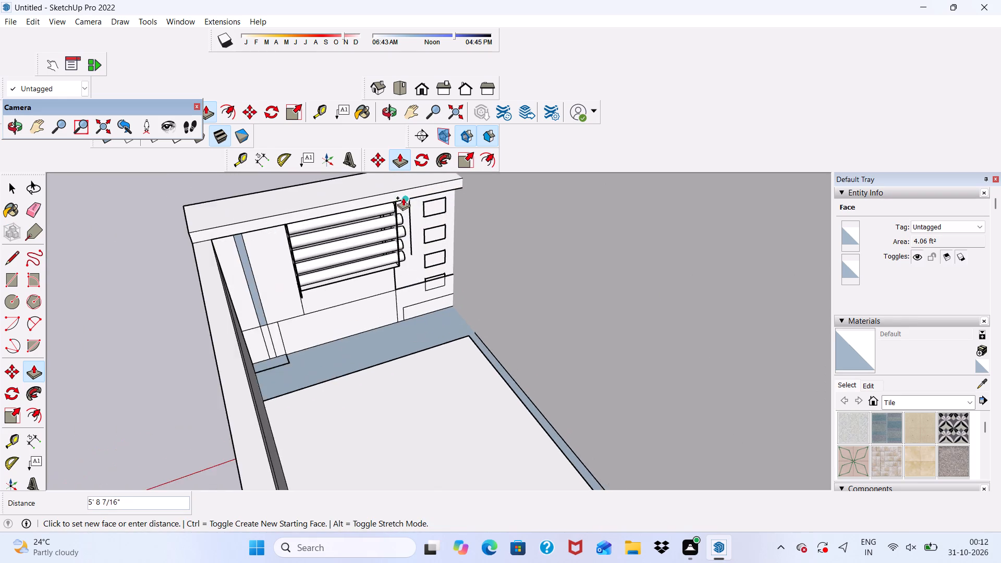
scroll(403, 198, up, 18)
click(384, 194)
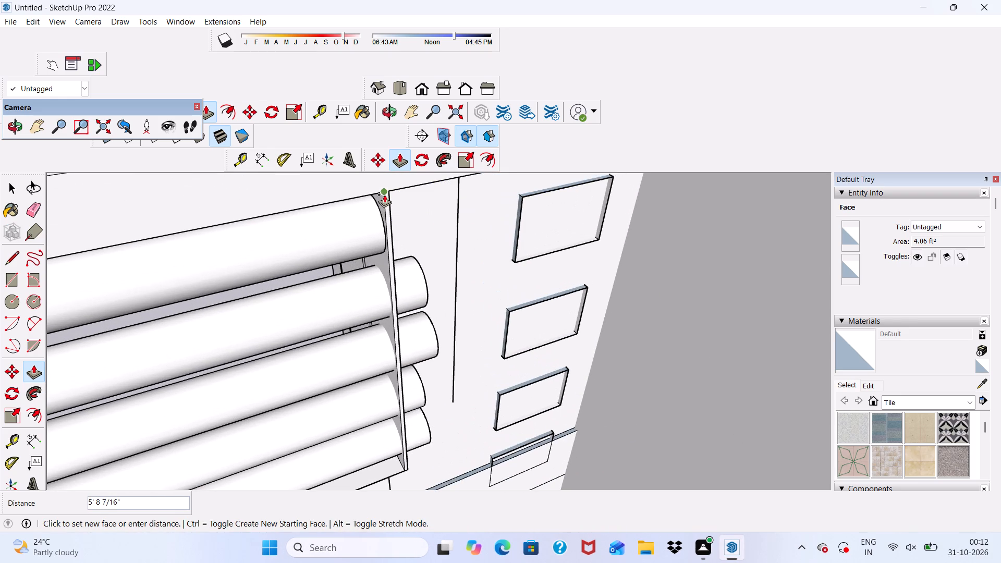
Push/Pull the inner face around the small square recesses by 1" so the panel is flush.
scroll(404, 227, down, 2)
middle_drag(411, 244, 394, 212)
scroll(560, 279, up, 5)
scroll(488, 302, up, 3)
middle_drag(435, 294, 443, 331)
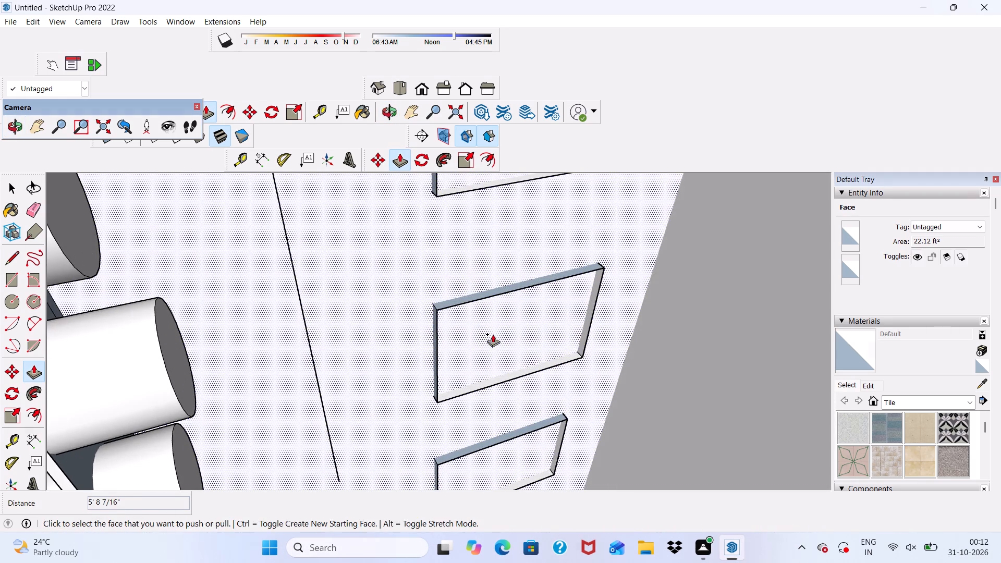
click(489, 328)
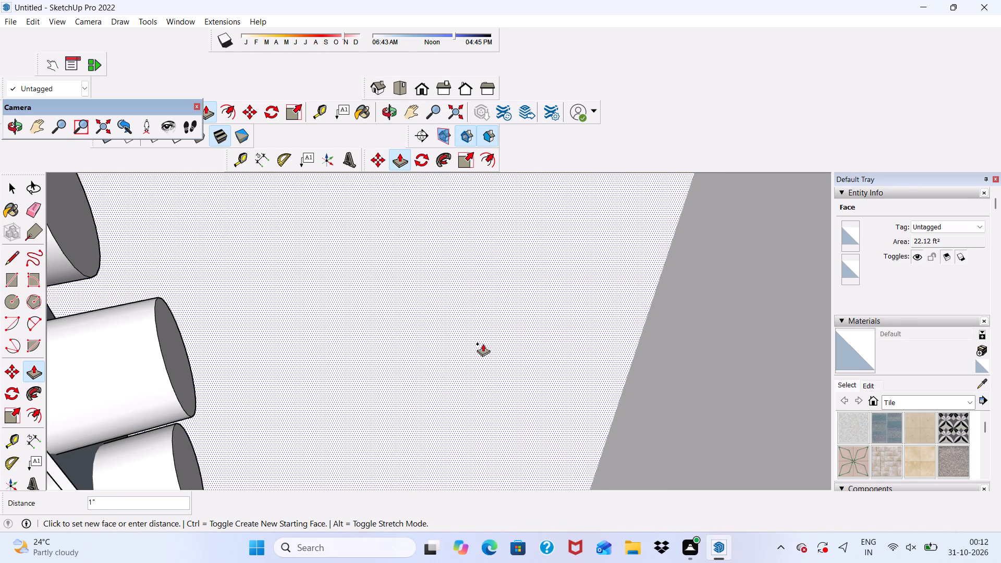
click(483, 344)
Erase the vertical edge on the pillar side beside the louver opening on the outer facade.
scroll(462, 275, down, 11)
middle_drag(422, 301, 611, 259)
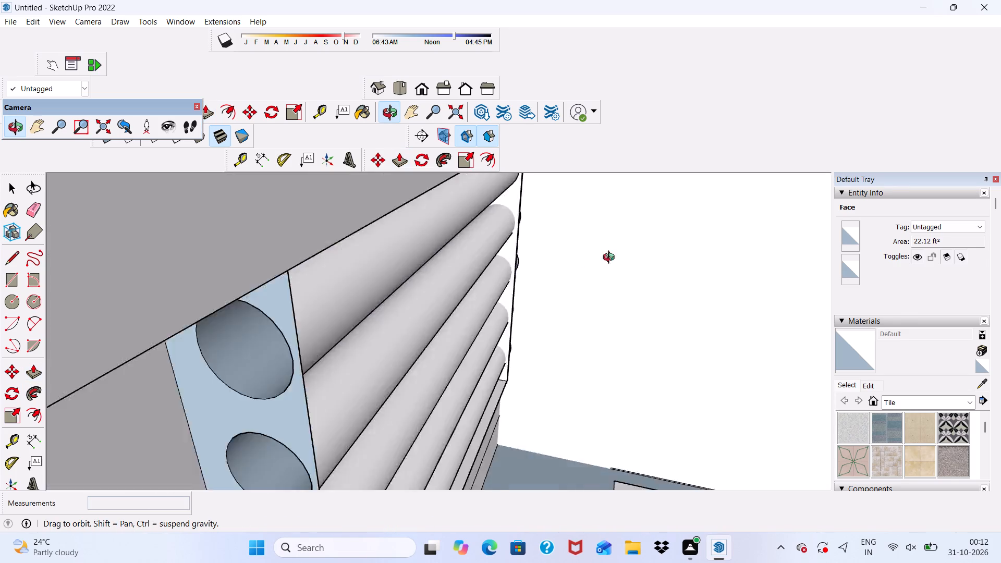
middle_drag(611, 259, 758, 241)
scroll(700, 248, up, 1)
scroll(548, 268, down, 5)
middle_drag(530, 300, 614, 300)
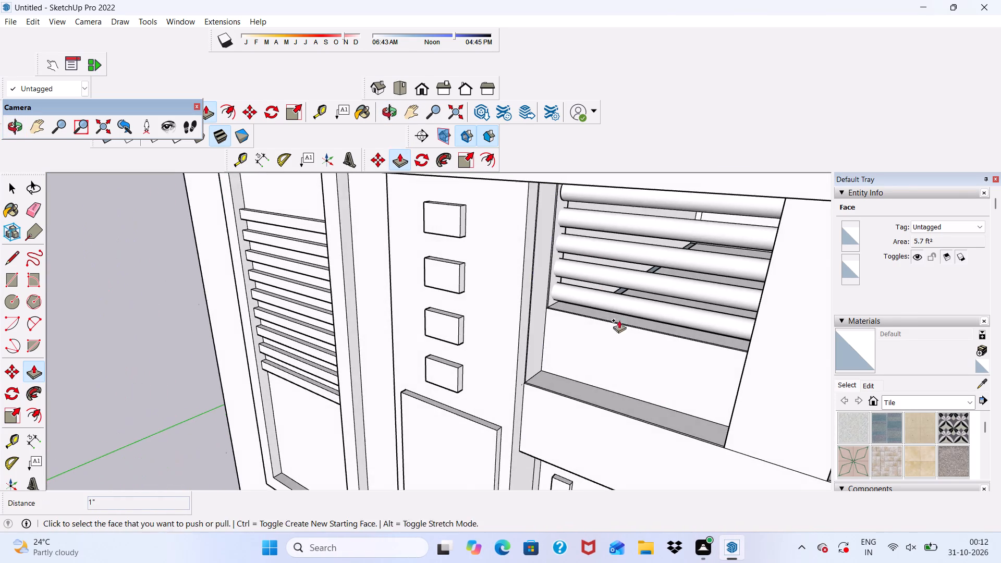
key(space)
scroll(576, 335, up, 4)
scroll(561, 327, down, 1)
middle_drag(559, 328, 478, 327)
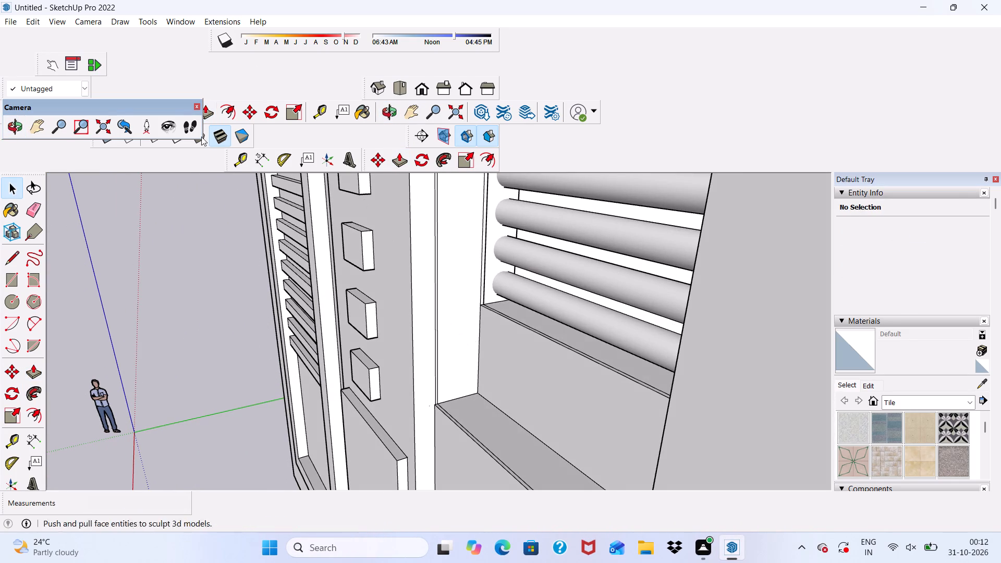
click(33, 207)
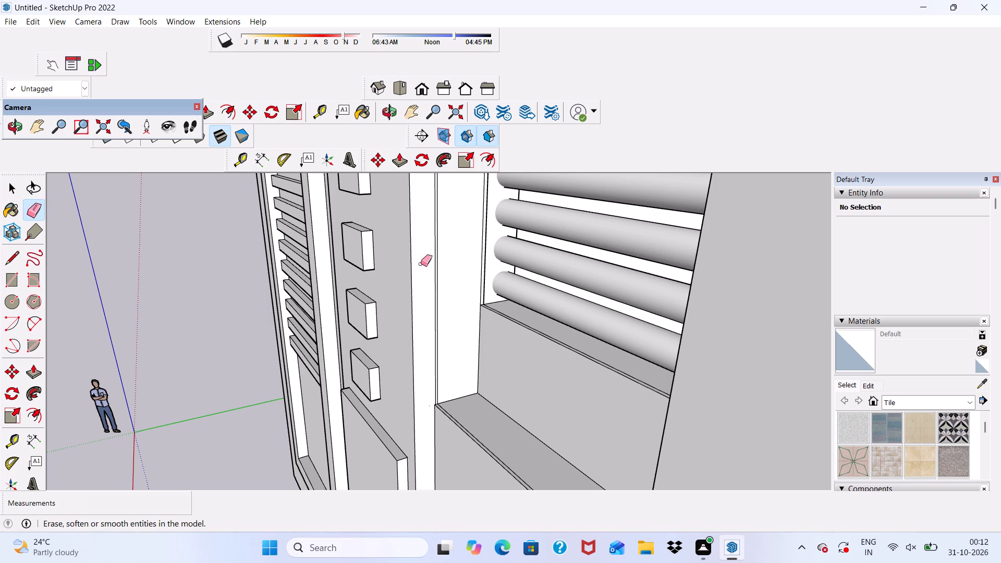
drag(437, 260, 439, 267)
drag(435, 265, 436, 273)
Push/Pull the inner wall panel between the louvers' open ends and the narrow recessed strip by about 5/8".
middle_drag(457, 281, 302, 312)
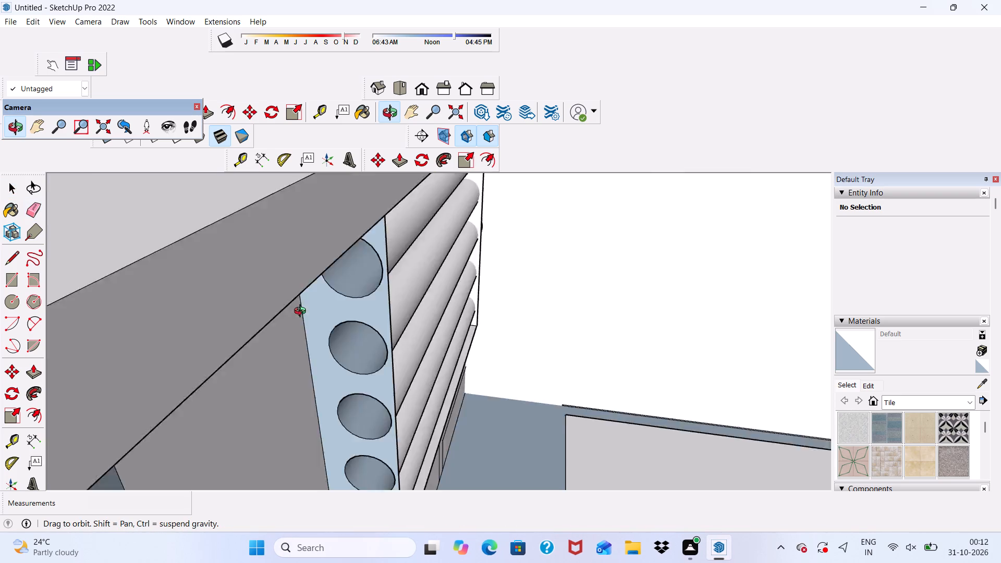
middle_drag(302, 312, 252, 305)
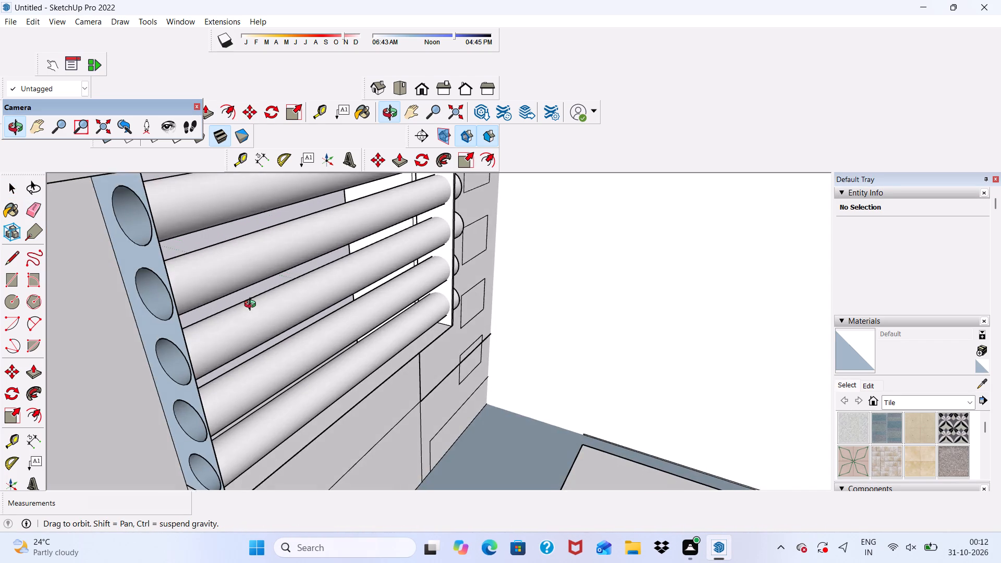
middle_drag(252, 305, 257, 316)
scroll(167, 312, down, 1)
scroll(202, 232, down, 6)
scroll(432, 268, down, 3)
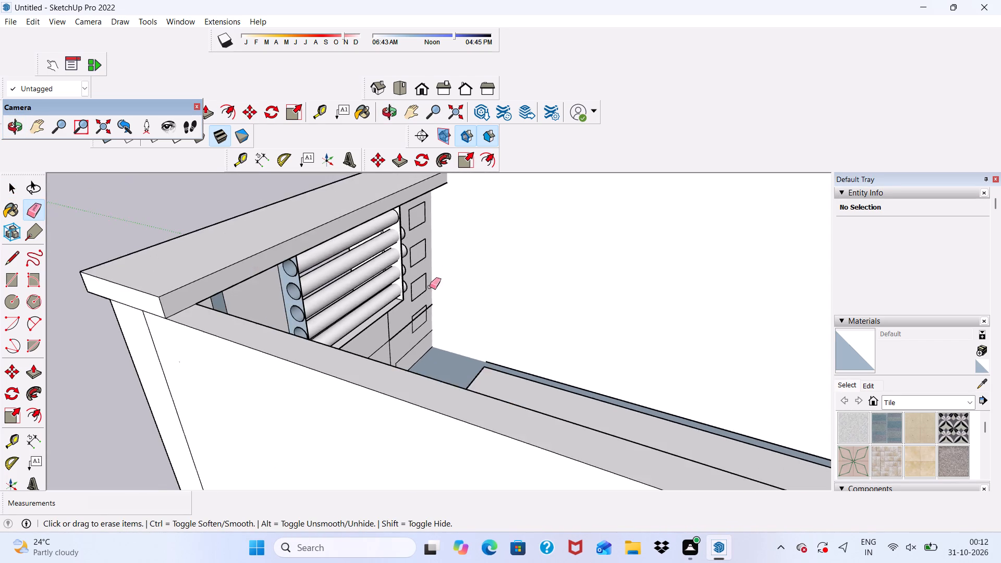
middle_drag(382, 309, 214, 319)
middle_drag(226, 292, 353, 302)
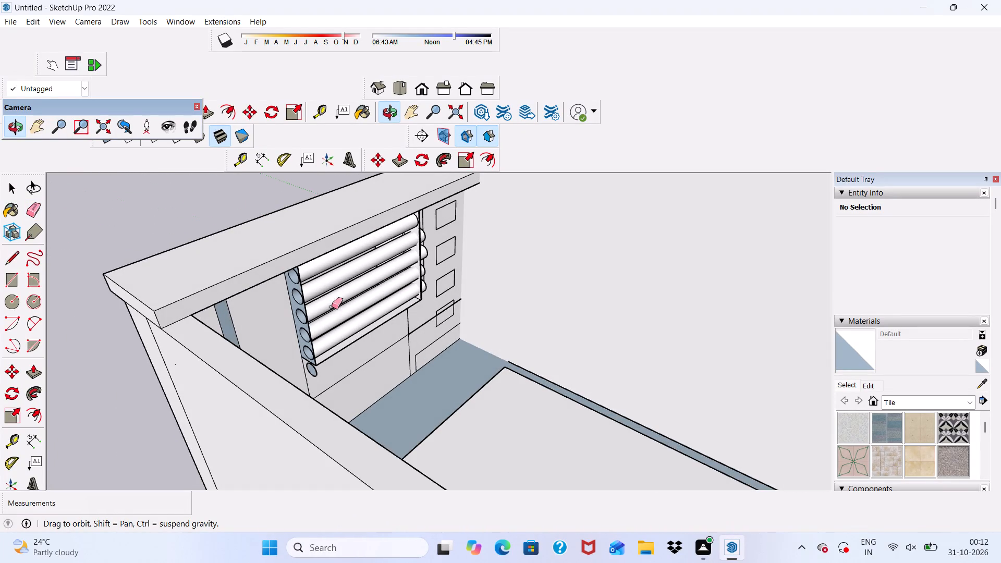
key(space)
scroll(269, 331, up, 4)
click(269, 329)
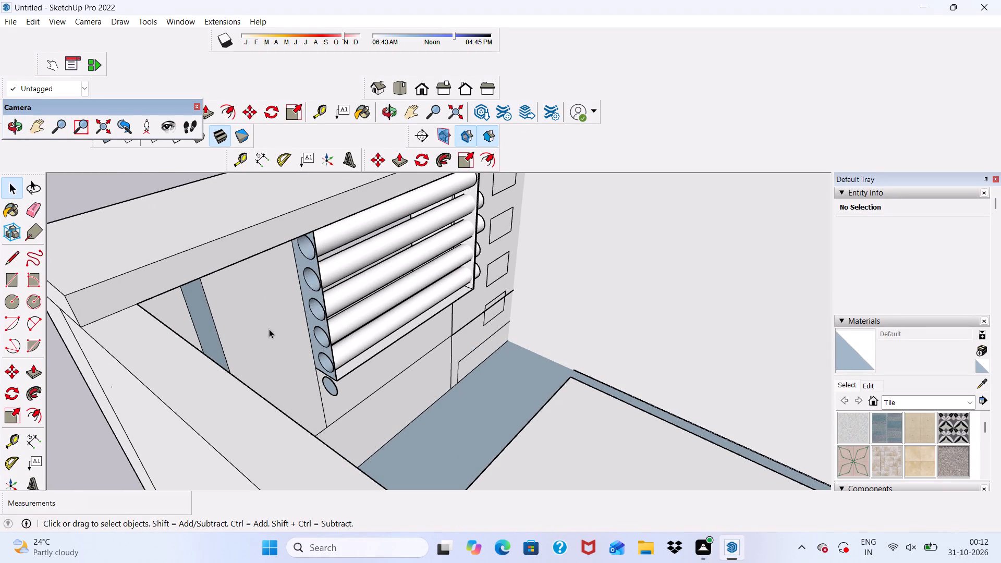
scroll(269, 329, down, 2)
click(397, 163)
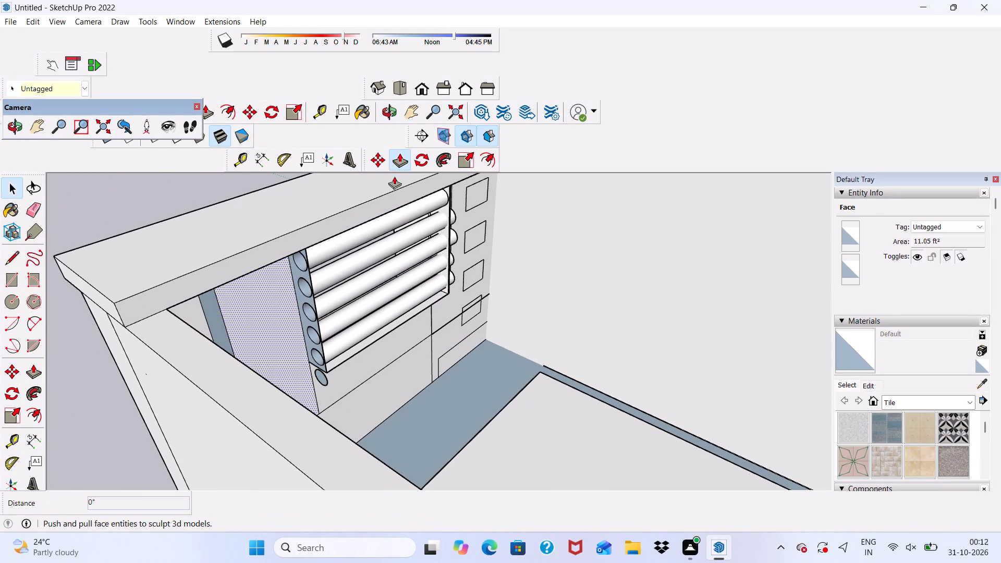
click(257, 302)
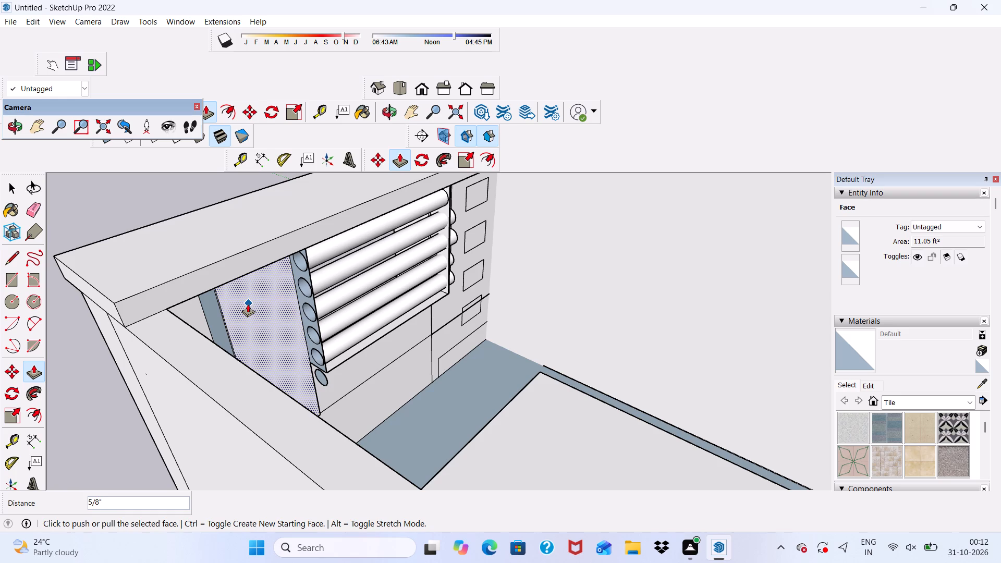
click(248, 304)
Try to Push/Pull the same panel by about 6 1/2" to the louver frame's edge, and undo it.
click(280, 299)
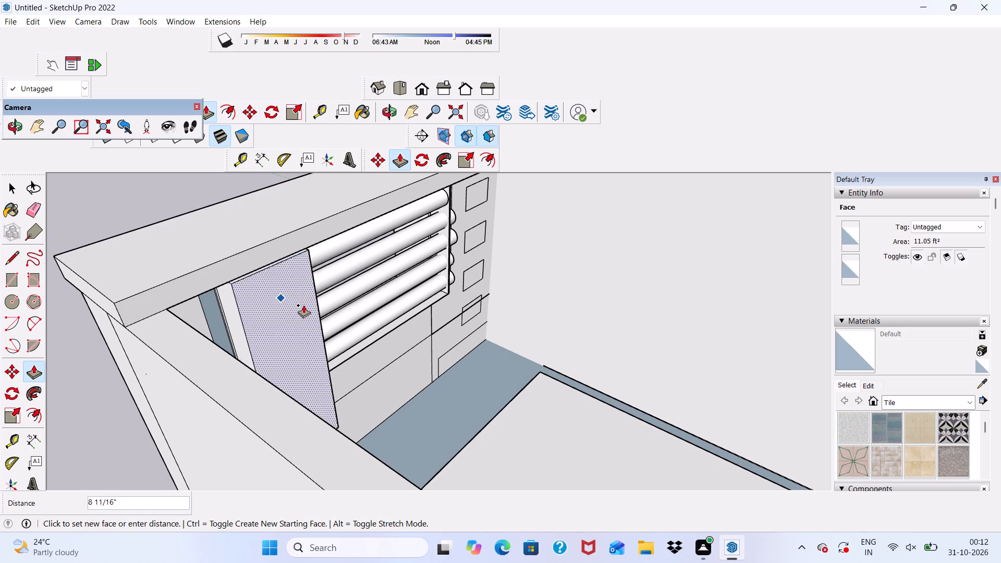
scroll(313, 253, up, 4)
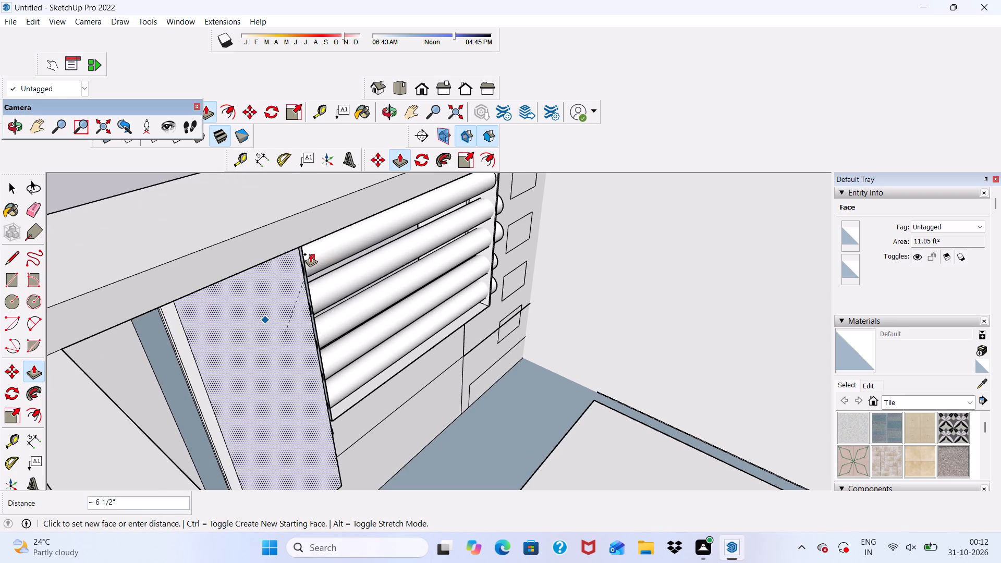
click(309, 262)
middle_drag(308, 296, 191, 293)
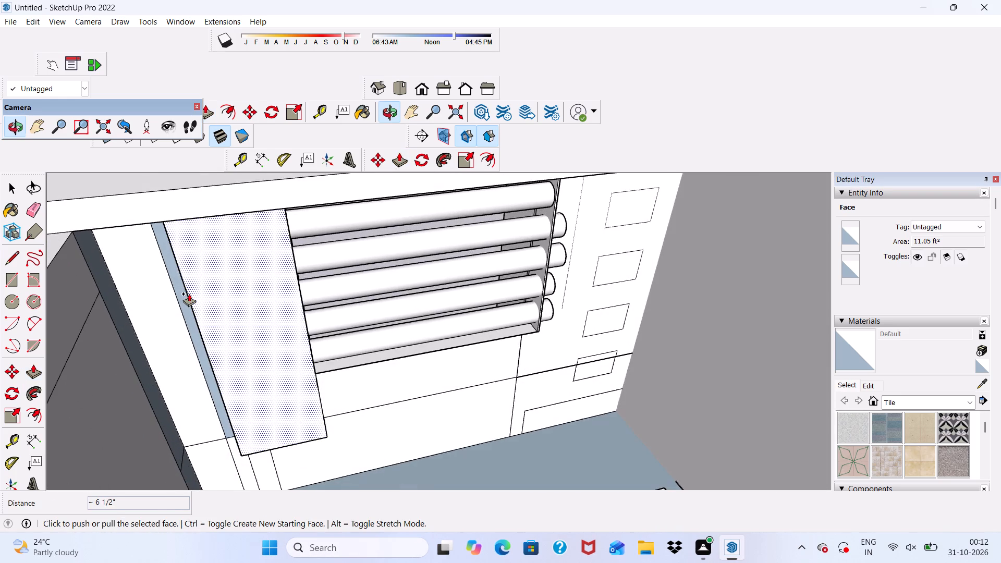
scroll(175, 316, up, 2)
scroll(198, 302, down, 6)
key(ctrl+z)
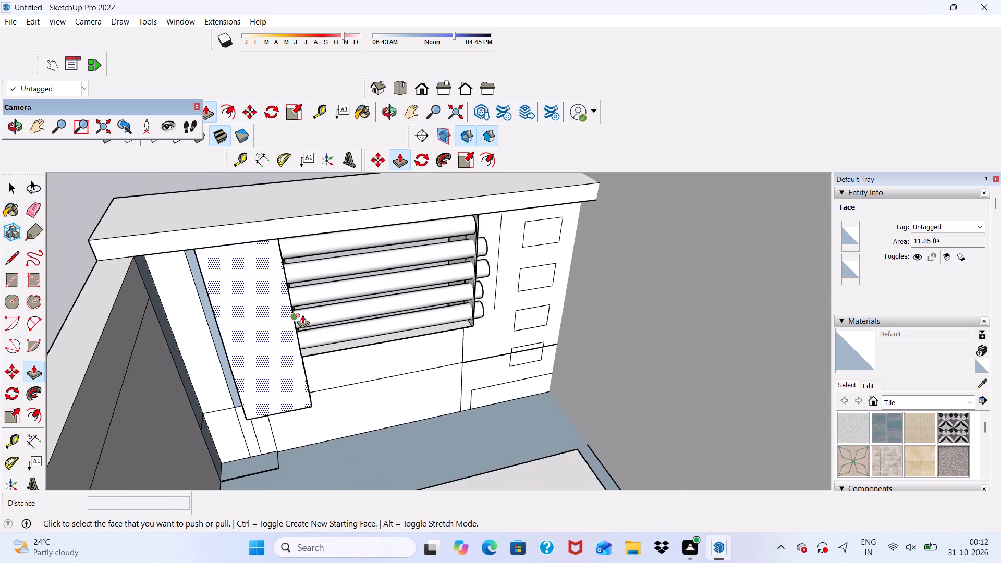
Push/Pull the long panel at the wall's base below the louvers, aligning it with the panels above by about 1 5/8".
scroll(312, 272, down, 5)
middle_drag(294, 342, 248, 294)
scroll(273, 376, up, 6)
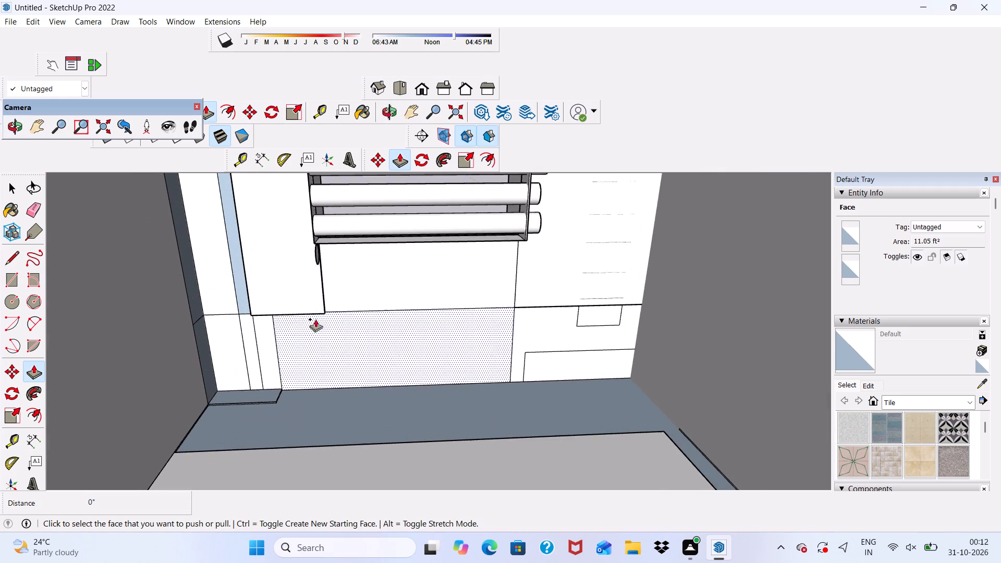
scroll(346, 273, up, 1)
click(346, 272)
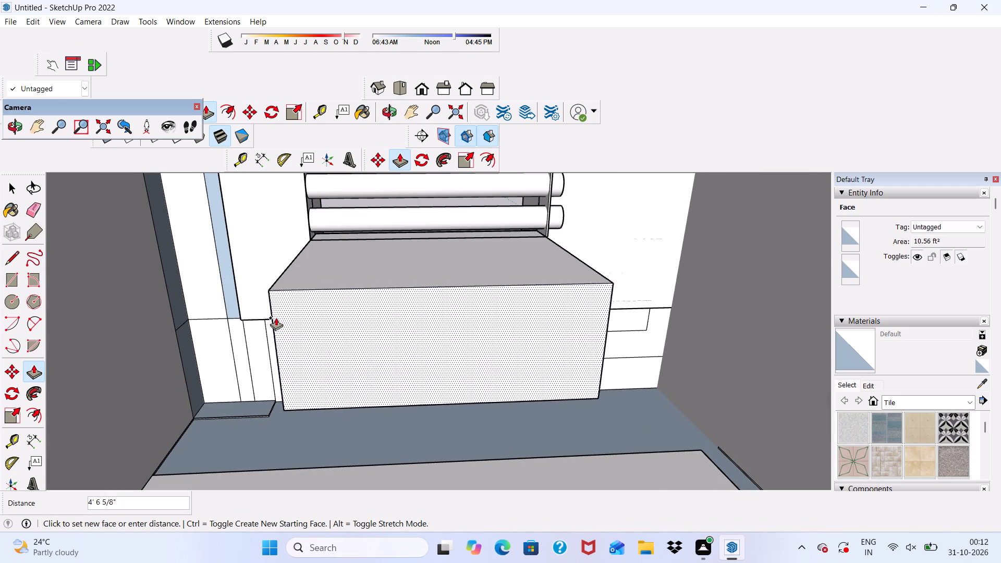
click(248, 313)
scroll(265, 329, down, 2)
middle_drag(296, 350, 249, 276)
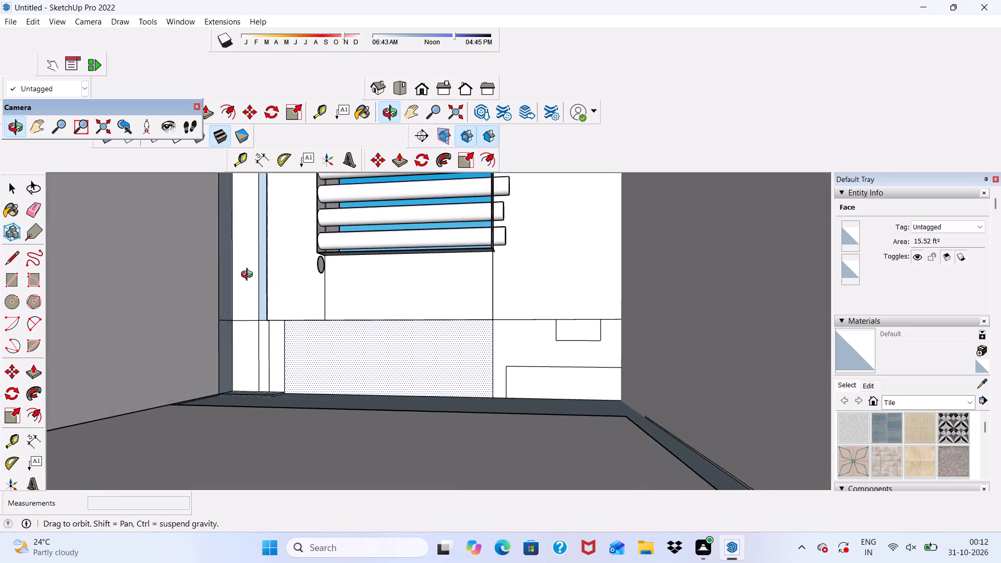
middle_drag(249, 276, 253, 304)
click(322, 357)
click(277, 308)
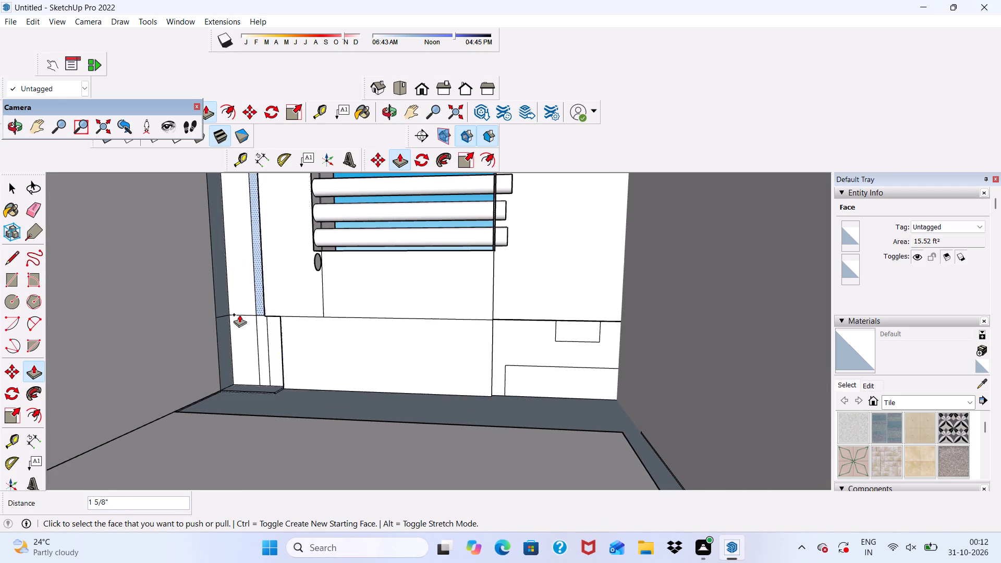
Push/Pull the upper corner panel and the narrow recessed strip beside it flush with the wall, the strip by about 1 5/8".
scroll(230, 303, up, 3)
click(234, 287)
click(284, 295)
scroll(270, 300, up, 4)
click(269, 297)
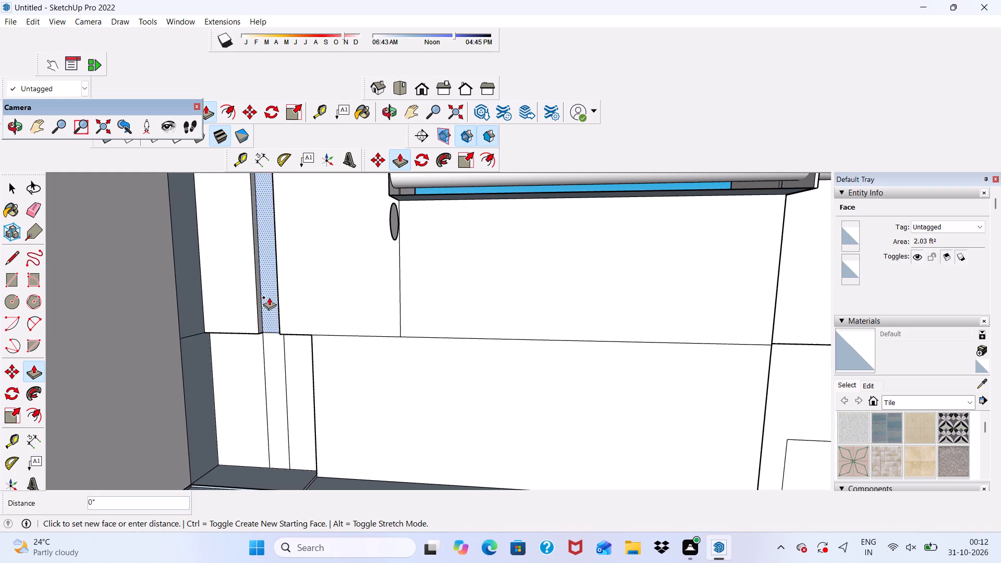
scroll(231, 277, down, 2)
click(287, 306)
Push/Pull the two lower panels on either side of the narrow base strip by about 1 5/8", flush with the wall above.
scroll(264, 374, up, 1)
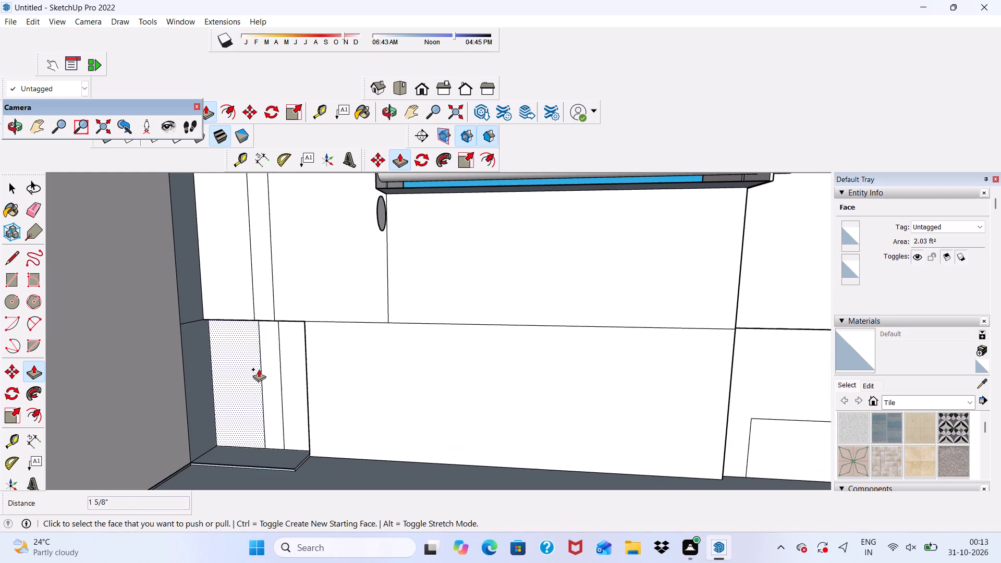
click(257, 368)
click(237, 305)
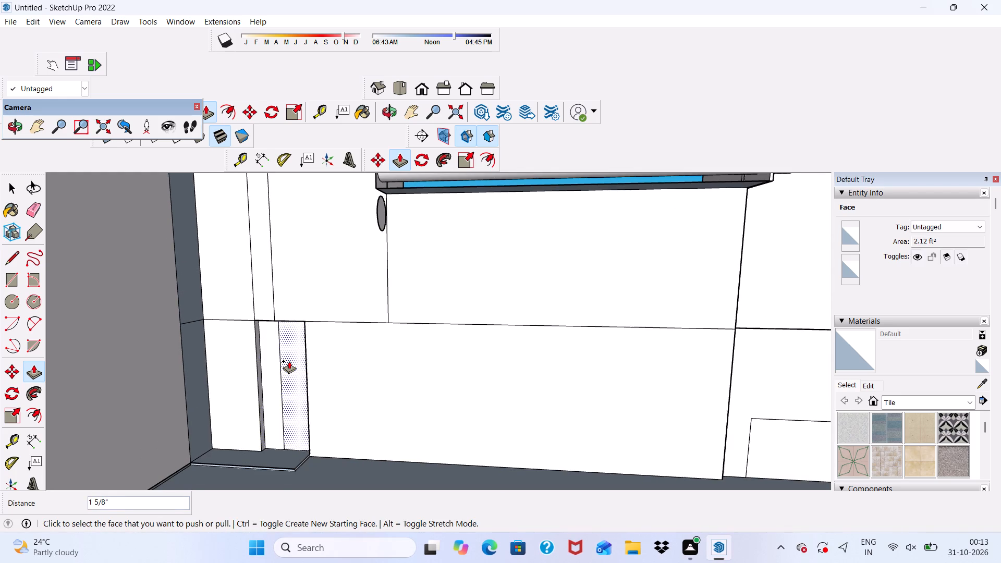
click(292, 359)
click(247, 308)
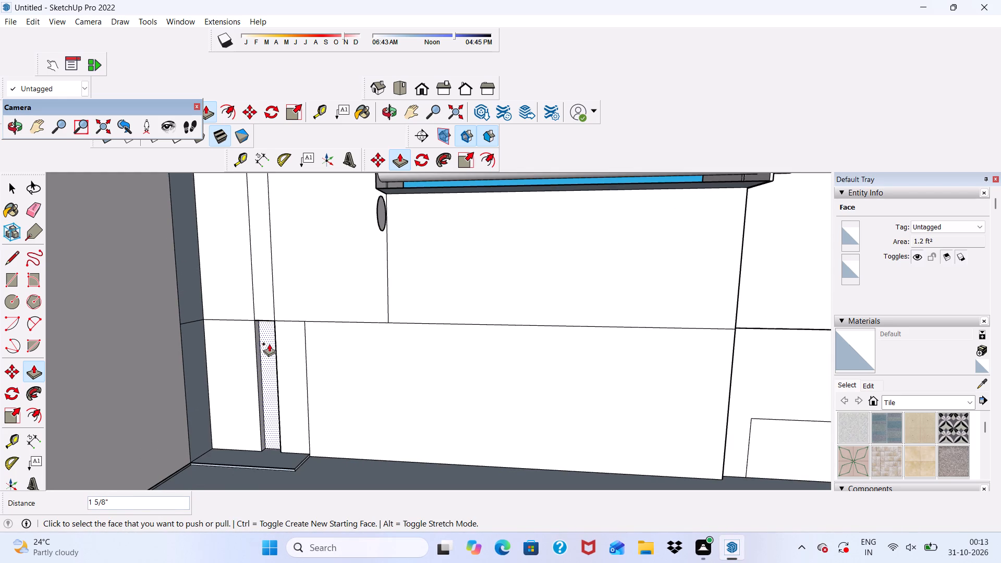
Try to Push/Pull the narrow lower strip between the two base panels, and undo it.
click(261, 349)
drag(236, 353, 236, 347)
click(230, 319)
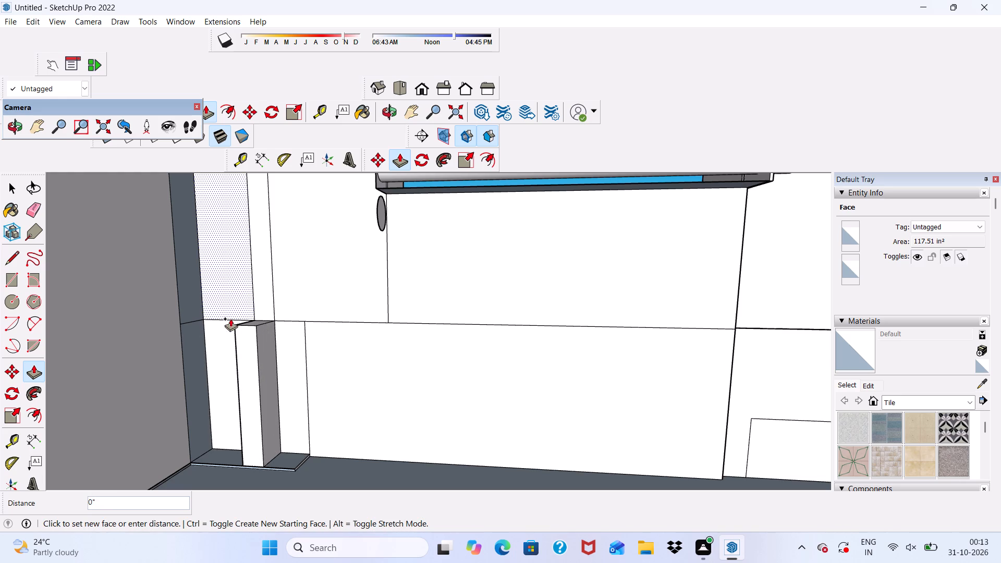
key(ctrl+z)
Push/Pull the narrow lower strip between the two base panels by about 1 5/8", flush with its neighbours.
scroll(262, 349, up, 3)
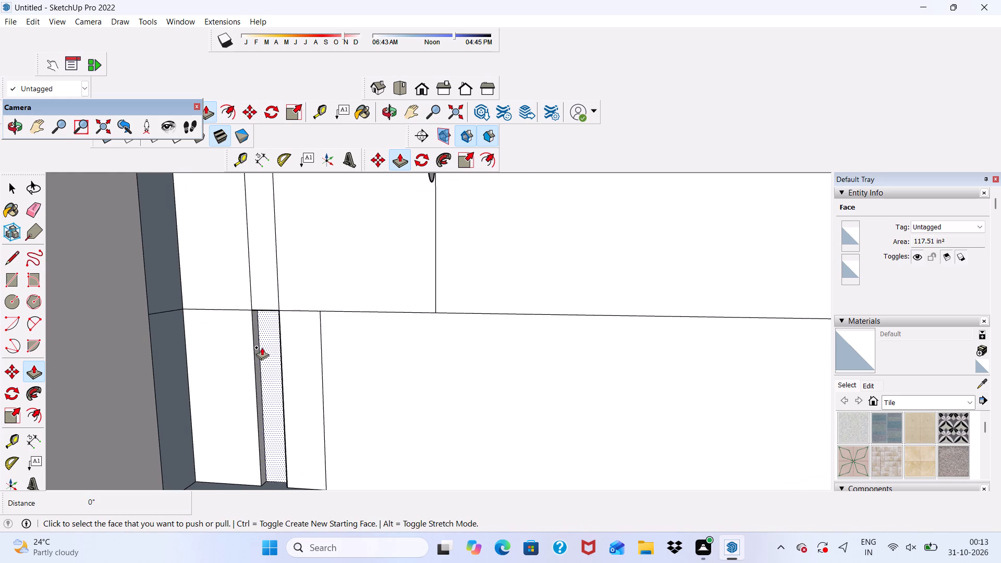
click(262, 347)
click(306, 361)
Push/Pull the base panel surrounding the small rectangle at the wall's other end by about 1 5/8", flush with the long panel.
scroll(288, 337, down, 11)
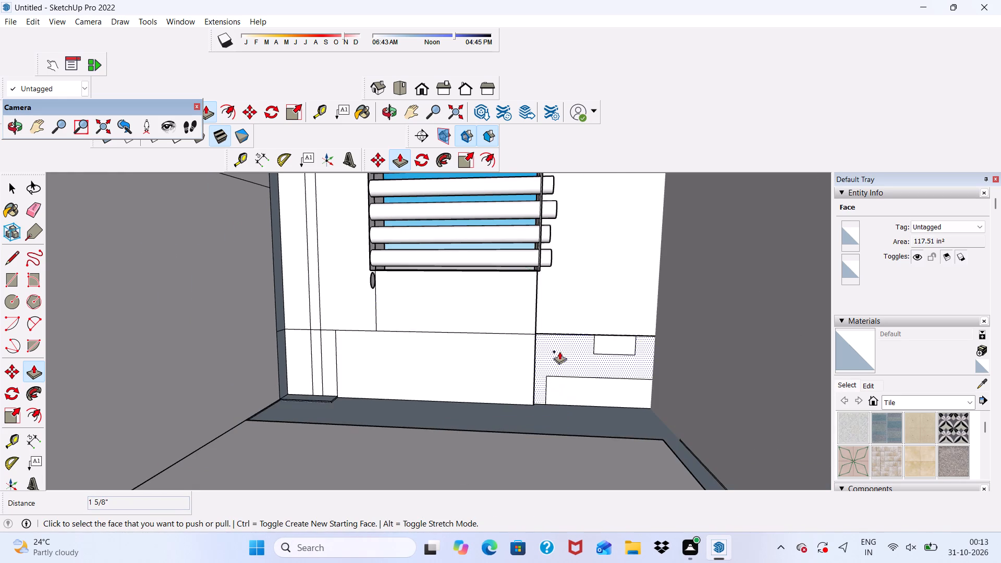
middle_drag(553, 338, 549, 351)
scroll(546, 350, up, 5)
click(546, 350)
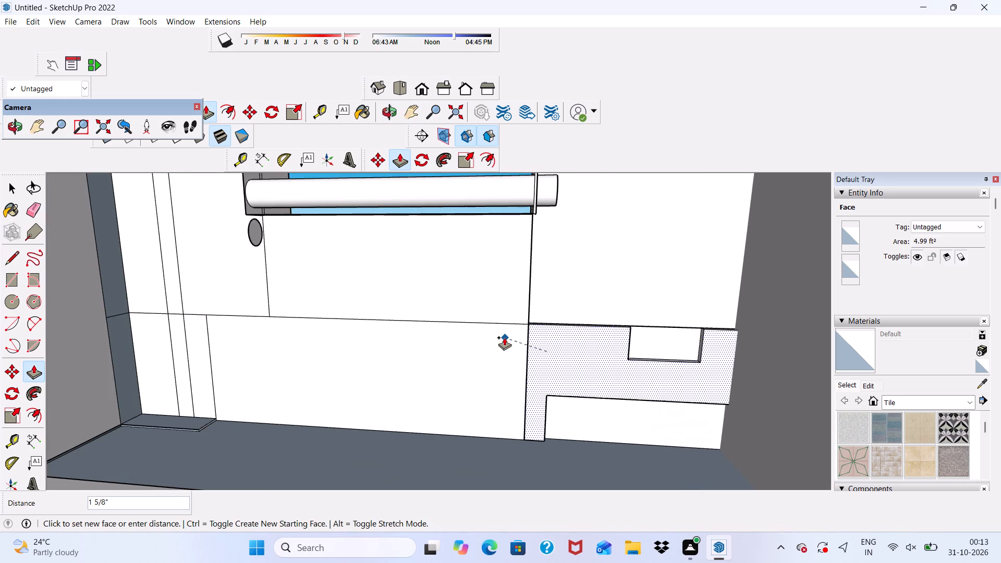
click(505, 328)
scroll(685, 339, up, 3)
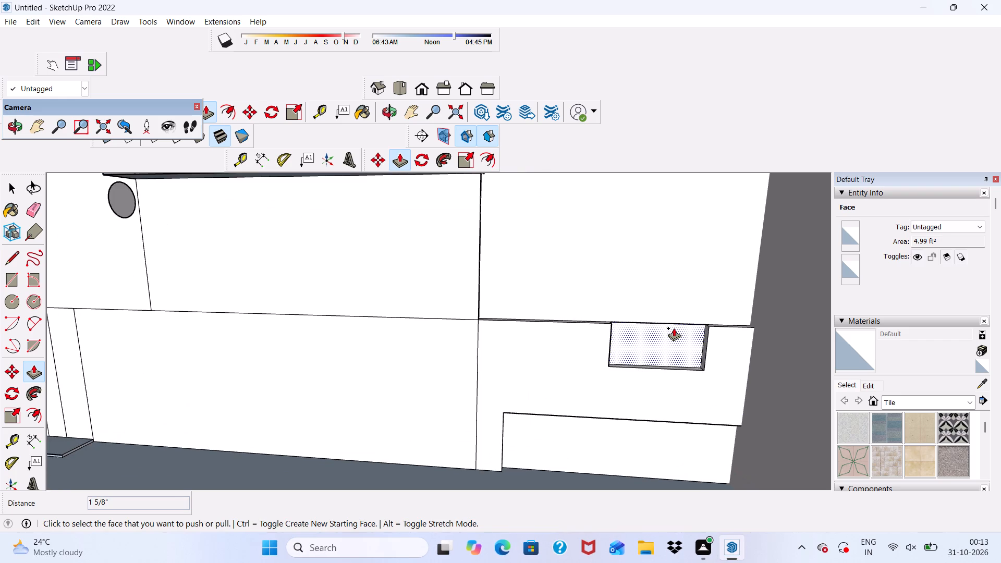
Push/Pull the small rectangle and the low panel beneath it by about 1 5/8", flush with the surrounding base panel.
click(674, 328)
click(576, 350)
scroll(633, 399, down, 2)
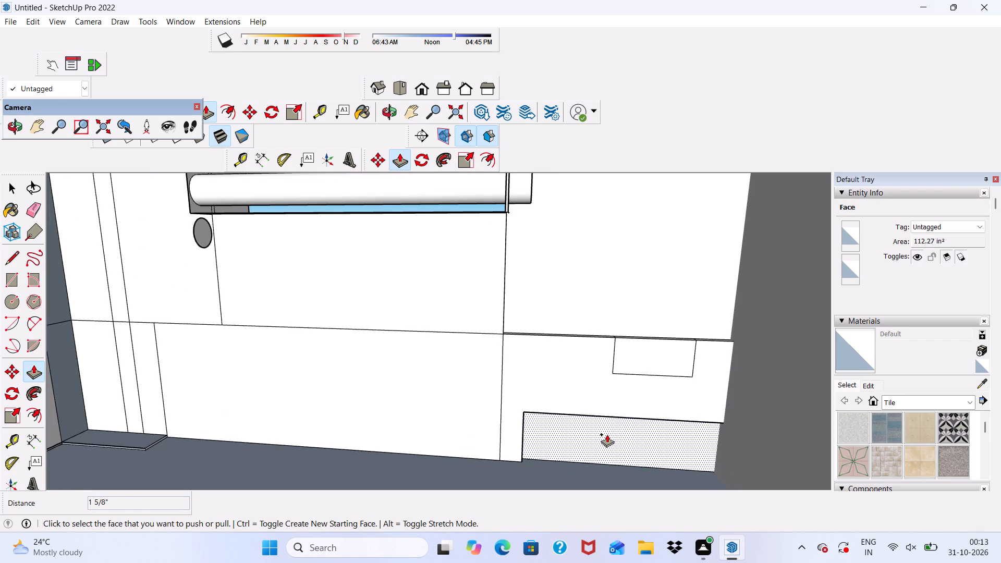
click(607, 434)
click(508, 402)
Push/Pull the wall section above the base panels flush with the adjoining wall face, with a final move of about 1 3/8".
middle_drag(529, 340, 487, 401)
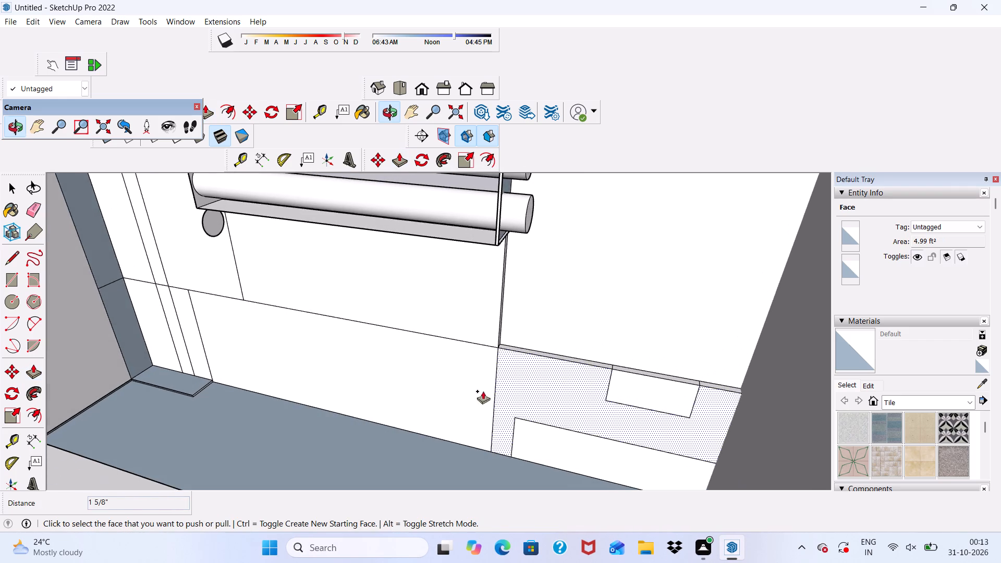
click(550, 324)
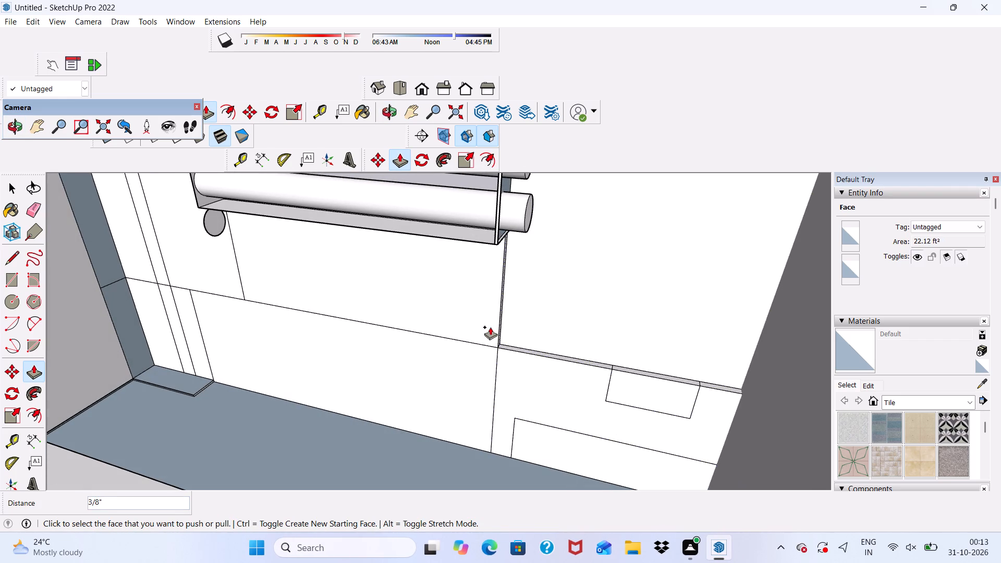
click(527, 321)
click(519, 328)
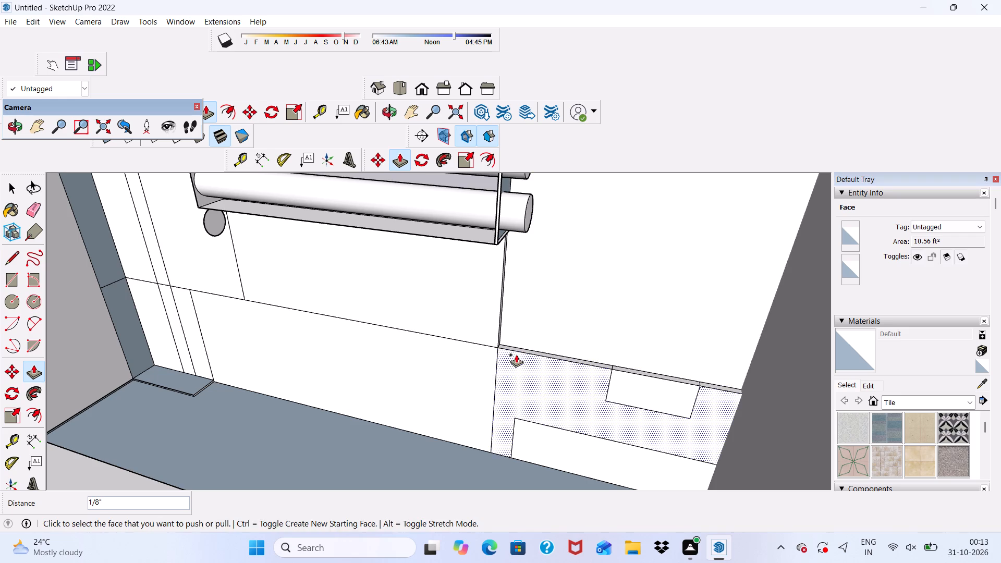
click(516, 328)
click(451, 315)
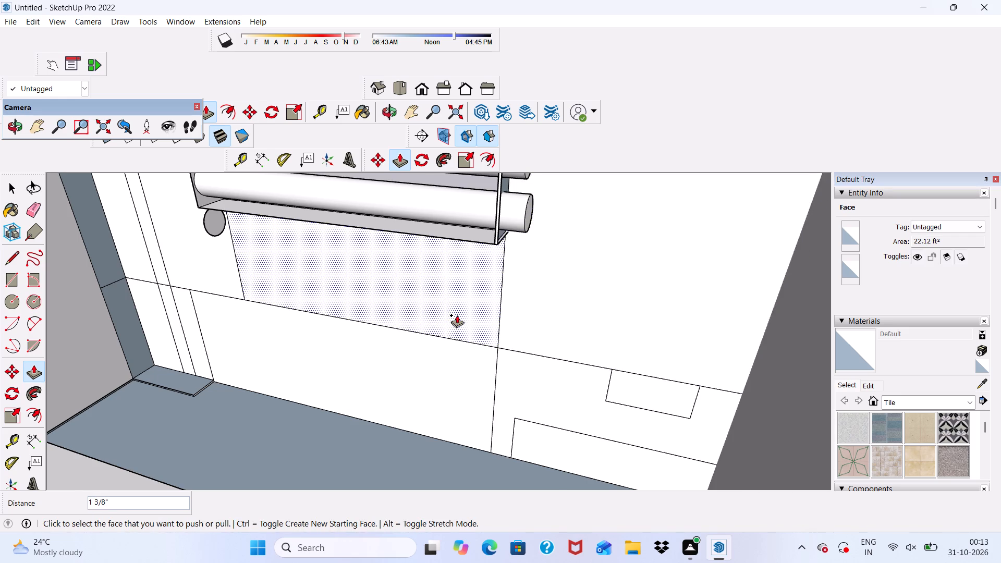
Switch to the Front view and examine the facade, the side wall and the ground-floor front from several angles.
scroll(459, 314, down, 10)
middle_drag(545, 345, 434, 352)
scroll(429, 340, down, 4)
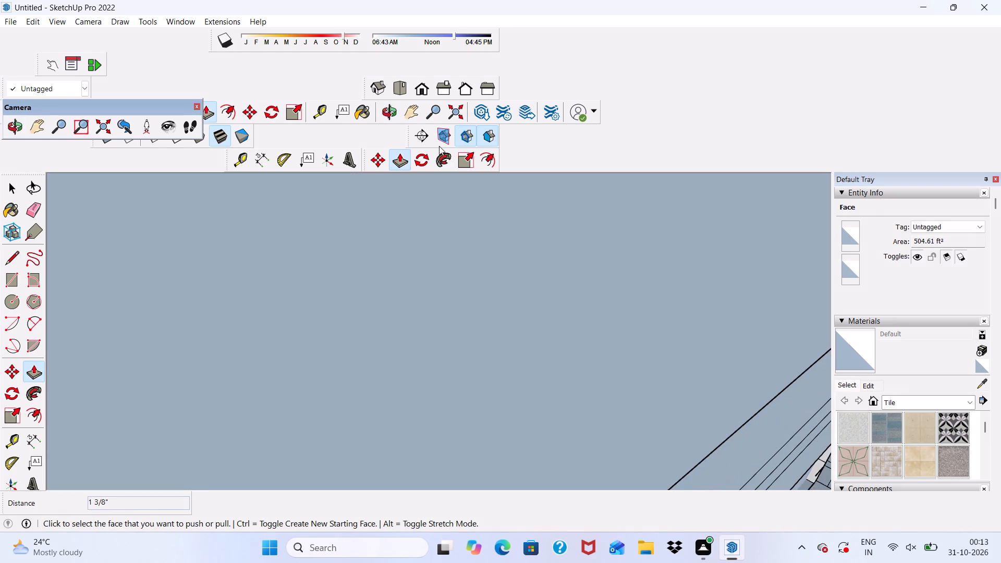
click(426, 93)
scroll(448, 141, down, 9)
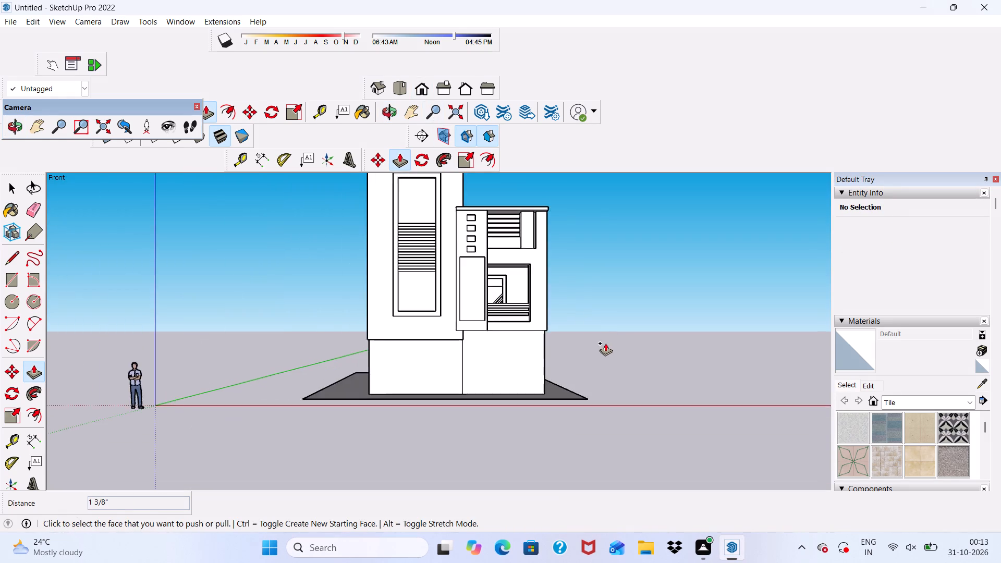
scroll(605, 343, down, 3)
middle_drag(595, 296, 554, 388)
scroll(536, 262, up, 8)
middle_drag(521, 246, 523, 227)
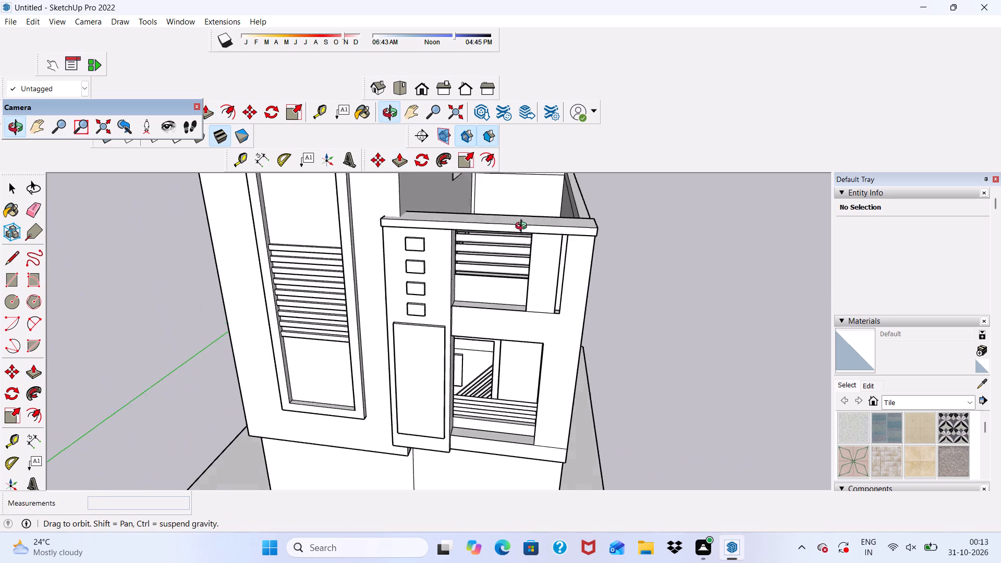
middle_drag(523, 227, 529, 168)
scroll(601, 210, up, 5)
middle_drag(618, 223, 667, 239)
scroll(684, 259, up, 1)
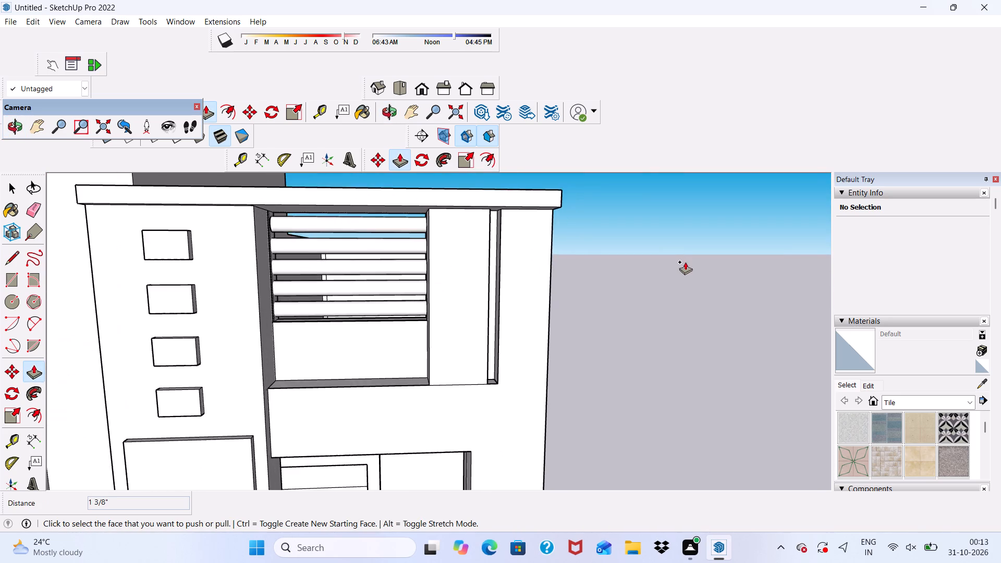
scroll(683, 291, down, 3)
key(space)
scroll(688, 331, down, 7)
scroll(634, 323, down, 1)
middle_drag(633, 334, 576, 298)
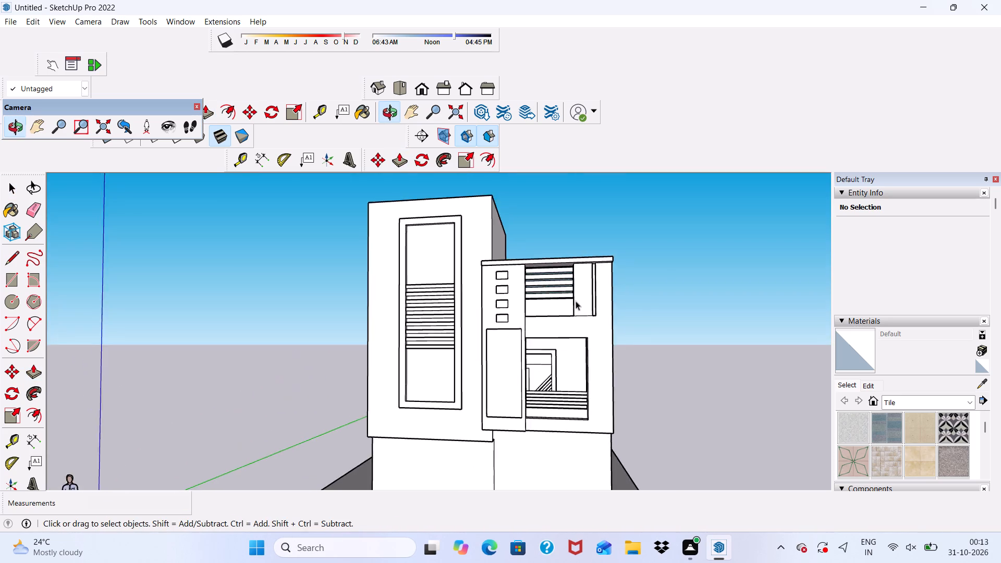
scroll(593, 305, up, 1)
scroll(661, 271, down, 6)
middle_drag(634, 342, 721, 378)
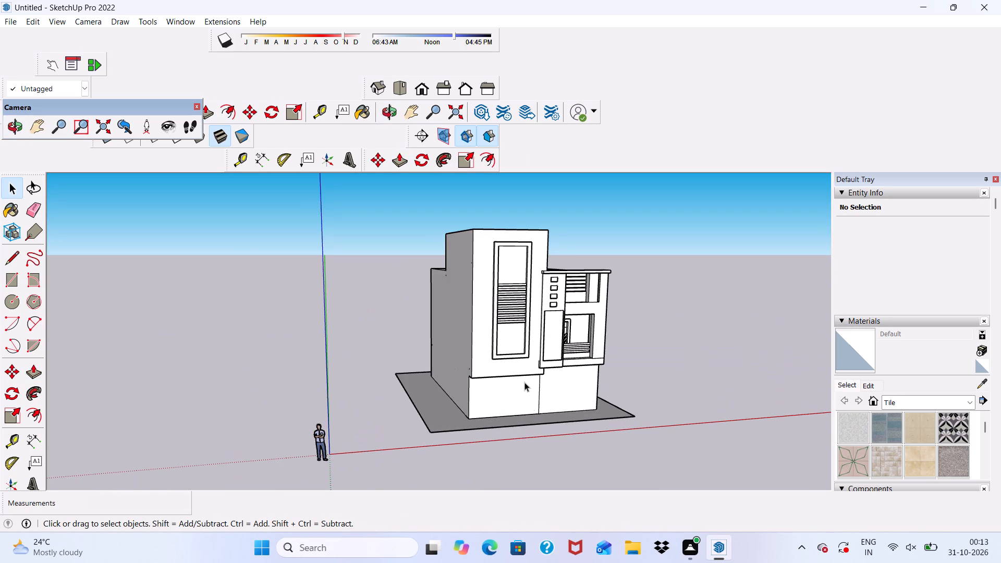
scroll(564, 336, up, 10)
middle_drag(543, 295, 648, 346)
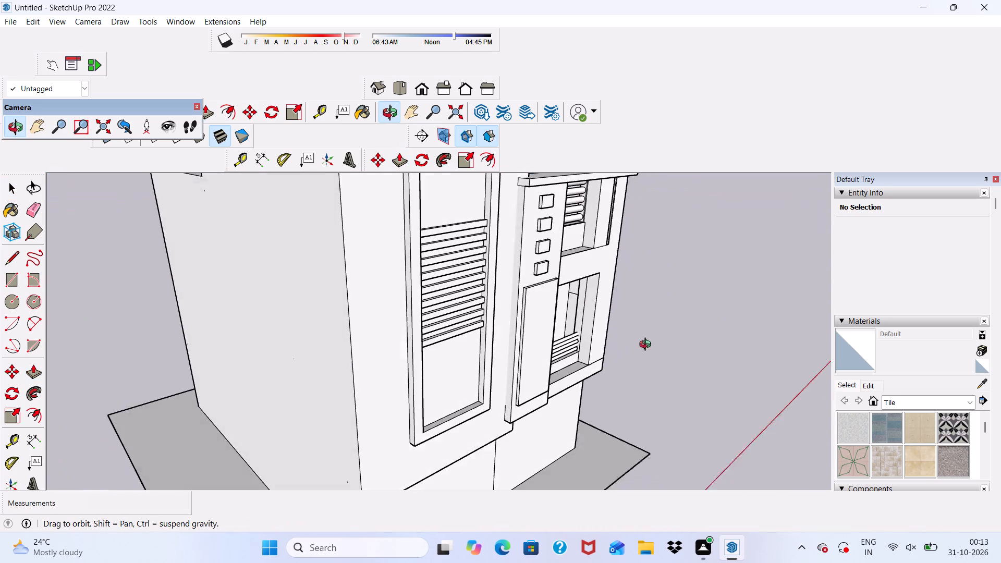
middle_drag(648, 346, 649, 346)
scroll(487, 275, up, 4)
scroll(487, 260, down, 10)
middle_drag(526, 307, 546, 249)
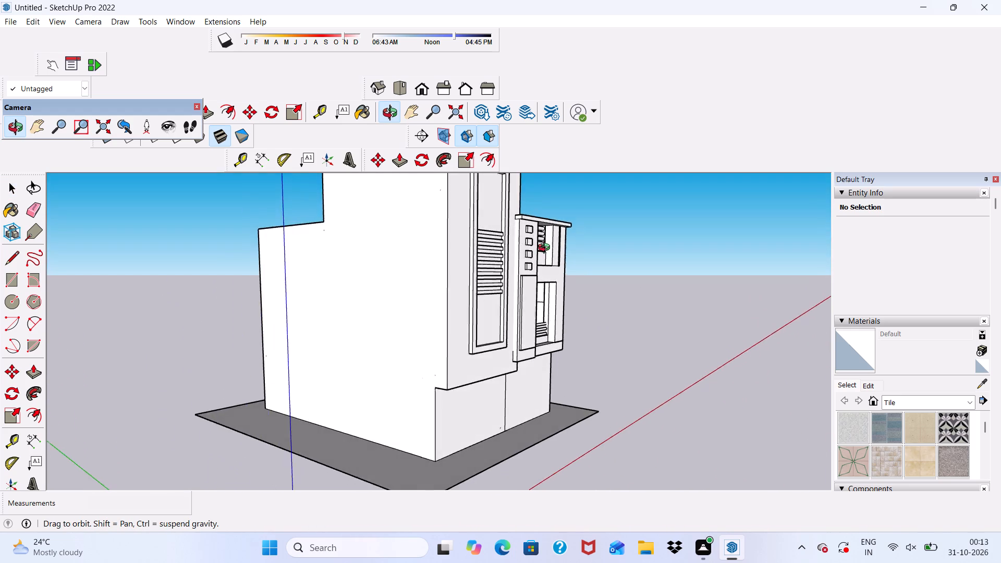
middle_drag(546, 249, 509, 227)
scroll(581, 272, down, 7)
middle_drag(589, 301, 591, 301)
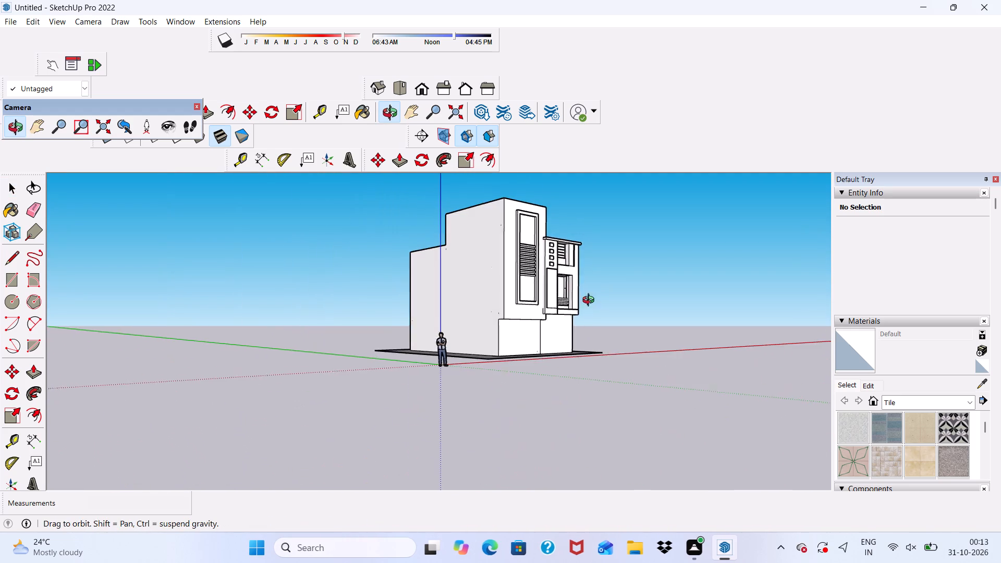
middle_drag(591, 301, 531, 281)
scroll(540, 280, up, 1)
scroll(530, 279, down, 5)
middle_drag(561, 328, 435, 362)
scroll(467, 340, up, 6)
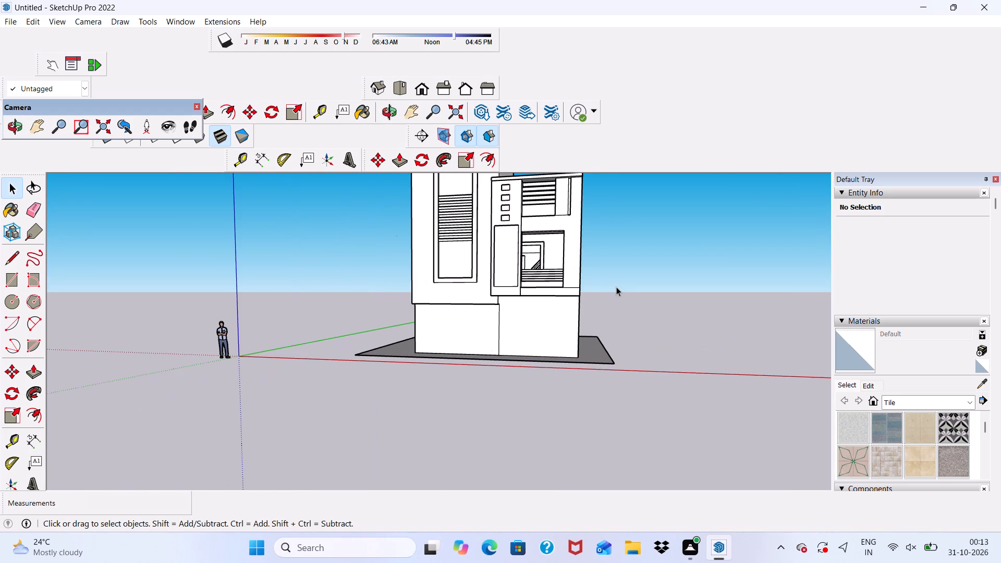
scroll(615, 300, down, 1)
scroll(558, 313, up, 4)
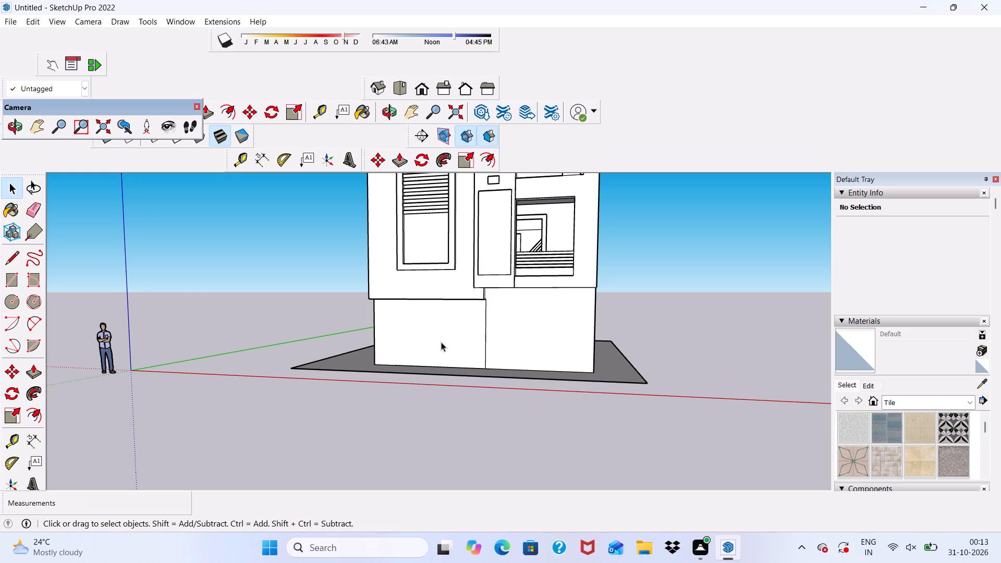
scroll(441, 334, down, 4)
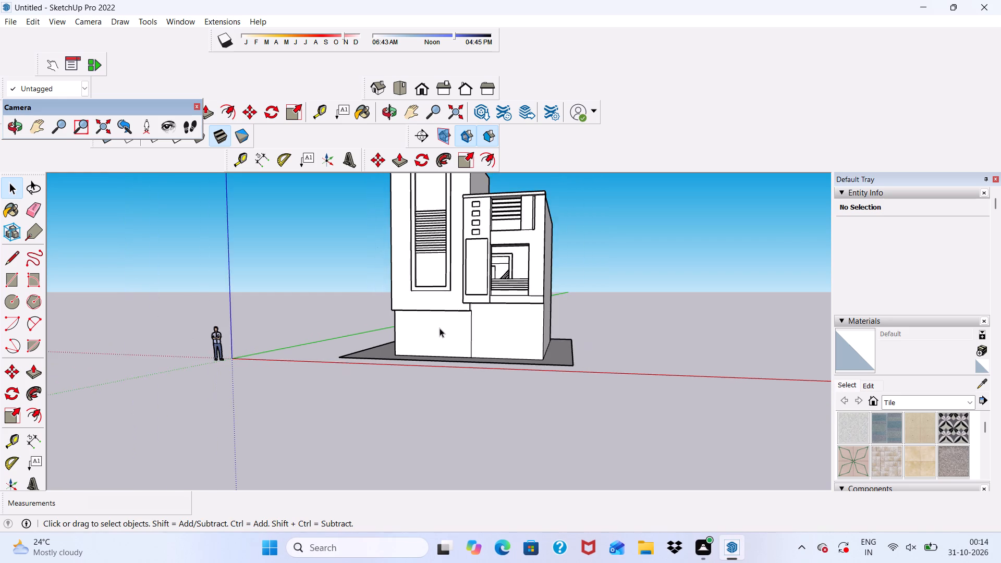
scroll(439, 303, up, 6)
scroll(453, 335, down, 1)
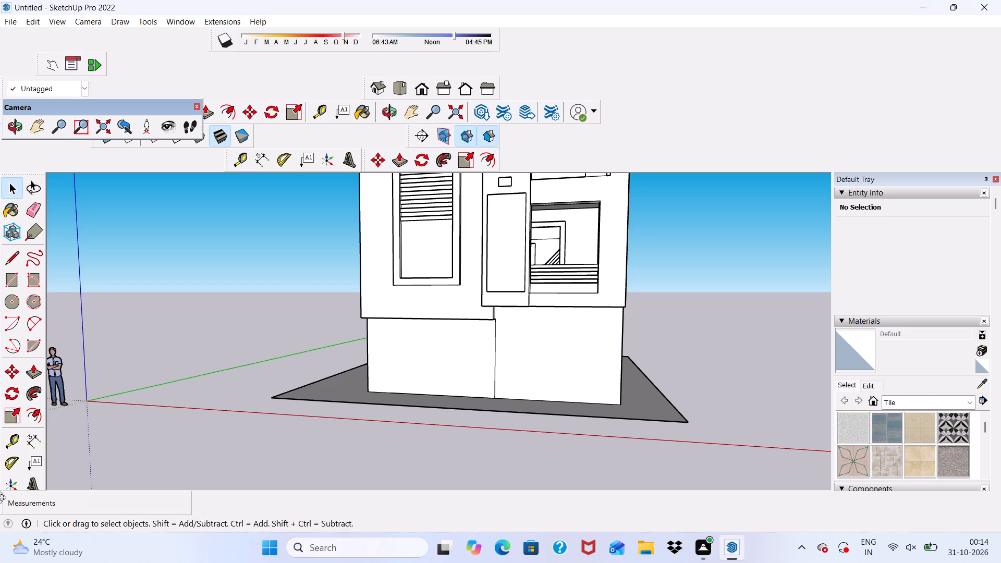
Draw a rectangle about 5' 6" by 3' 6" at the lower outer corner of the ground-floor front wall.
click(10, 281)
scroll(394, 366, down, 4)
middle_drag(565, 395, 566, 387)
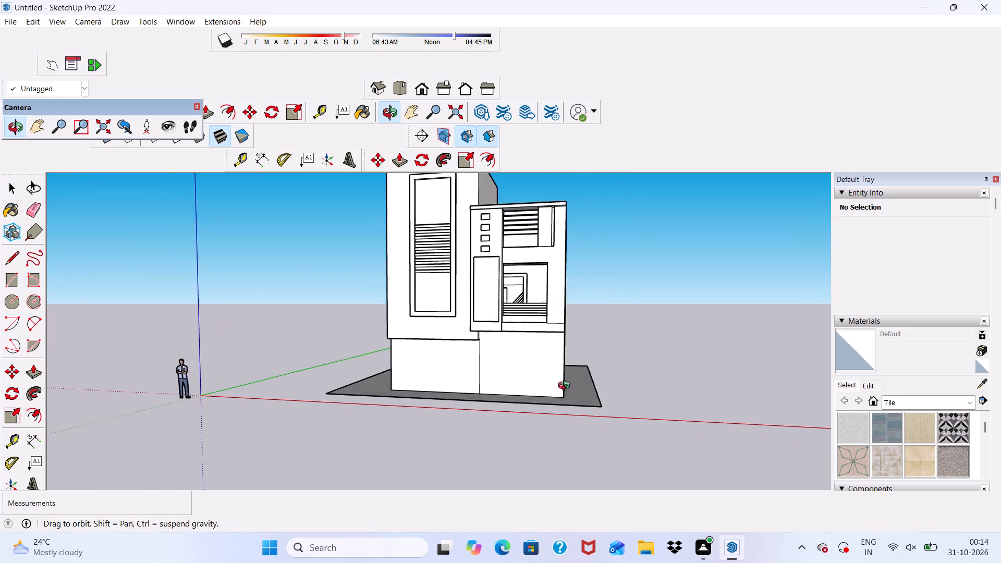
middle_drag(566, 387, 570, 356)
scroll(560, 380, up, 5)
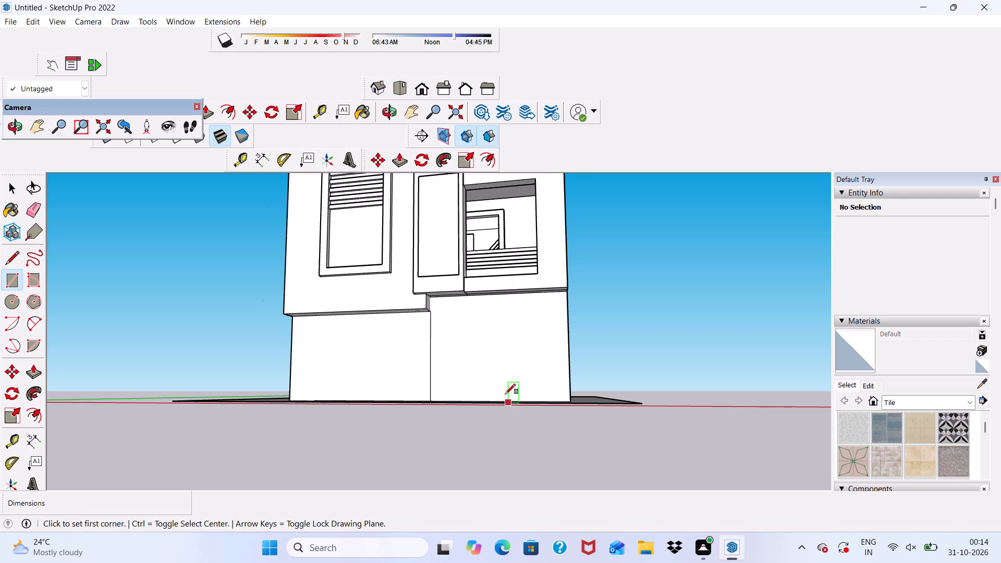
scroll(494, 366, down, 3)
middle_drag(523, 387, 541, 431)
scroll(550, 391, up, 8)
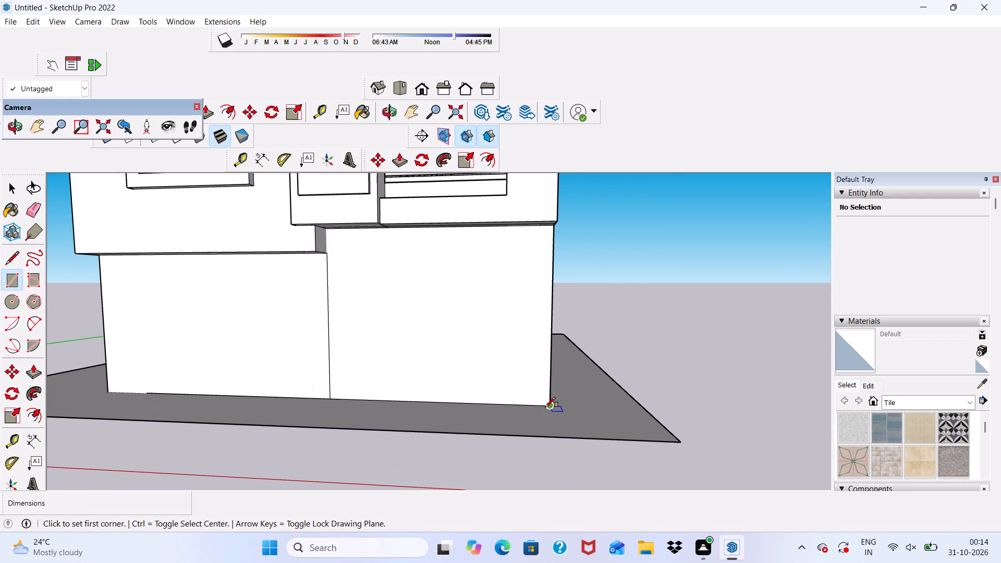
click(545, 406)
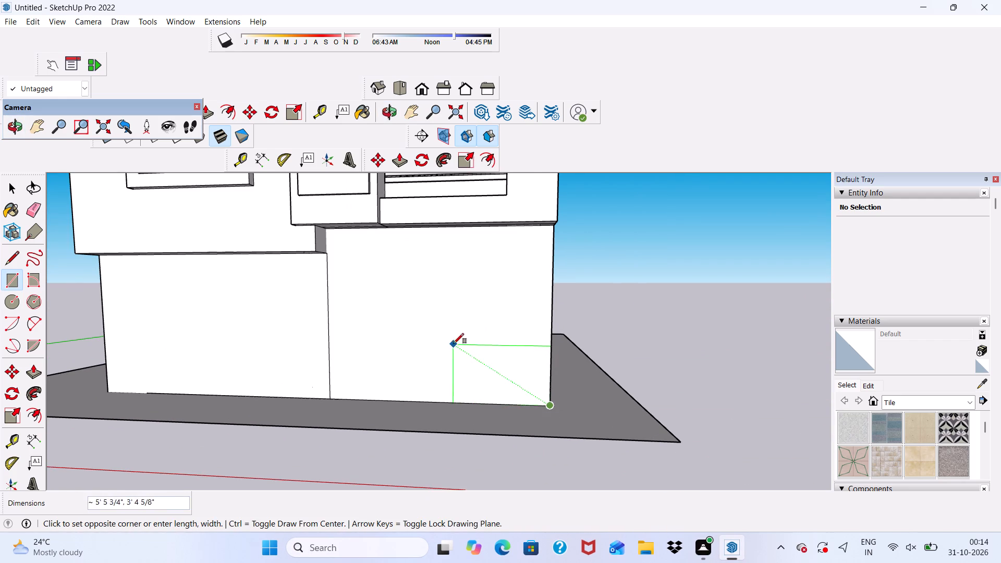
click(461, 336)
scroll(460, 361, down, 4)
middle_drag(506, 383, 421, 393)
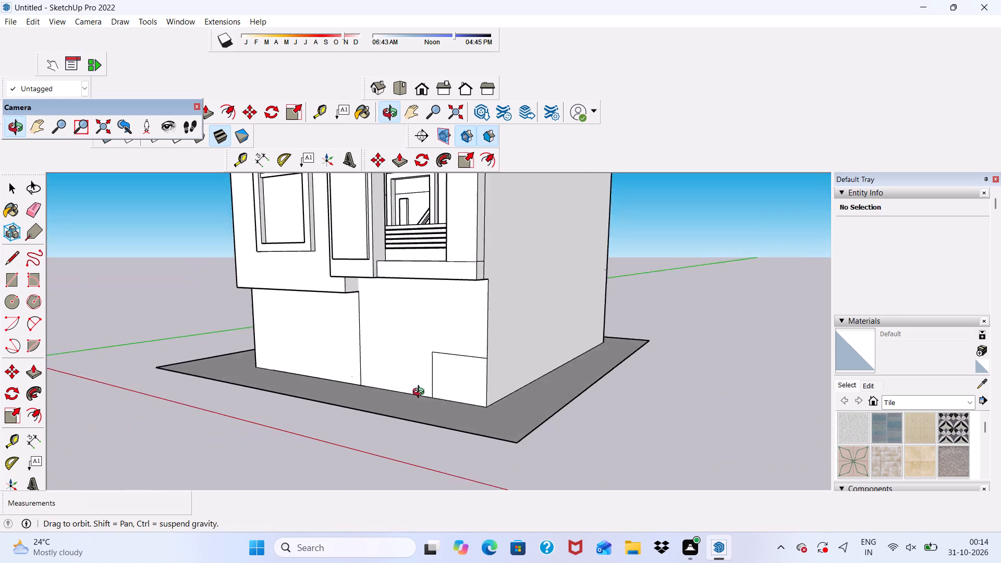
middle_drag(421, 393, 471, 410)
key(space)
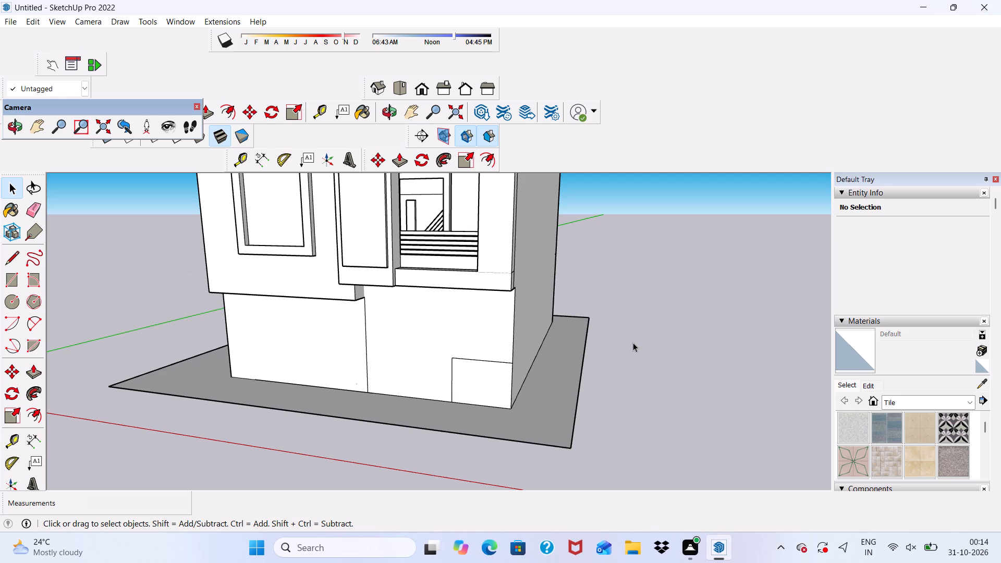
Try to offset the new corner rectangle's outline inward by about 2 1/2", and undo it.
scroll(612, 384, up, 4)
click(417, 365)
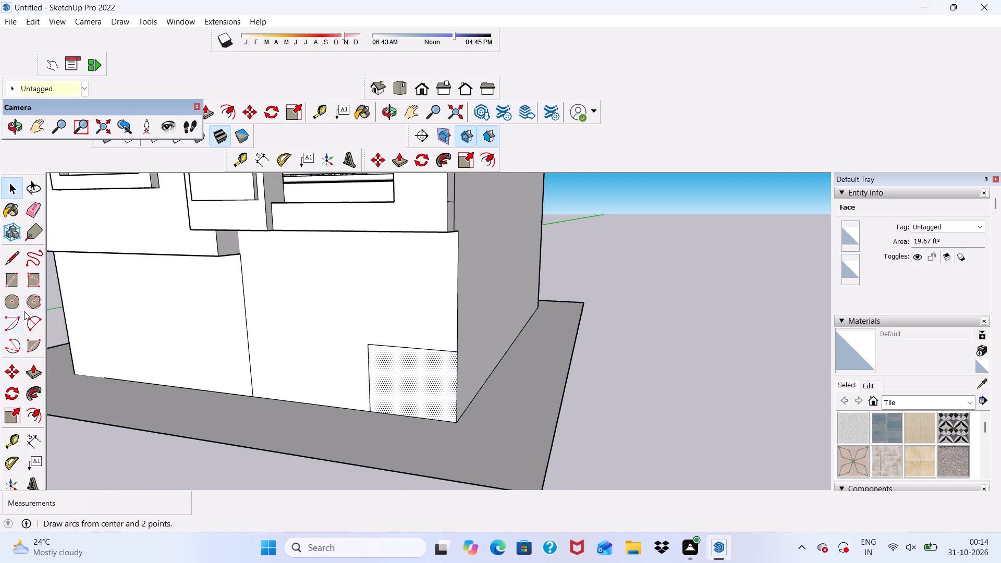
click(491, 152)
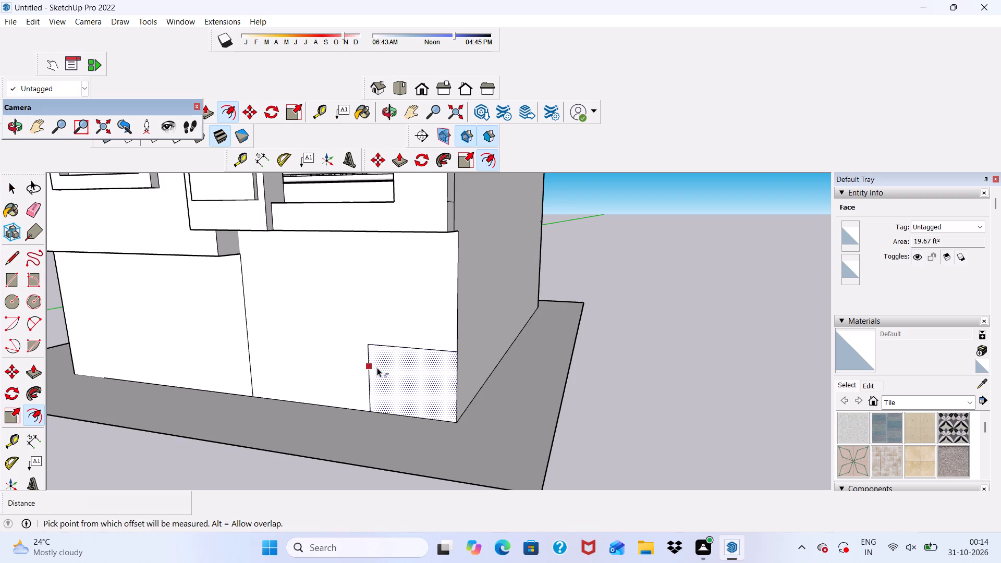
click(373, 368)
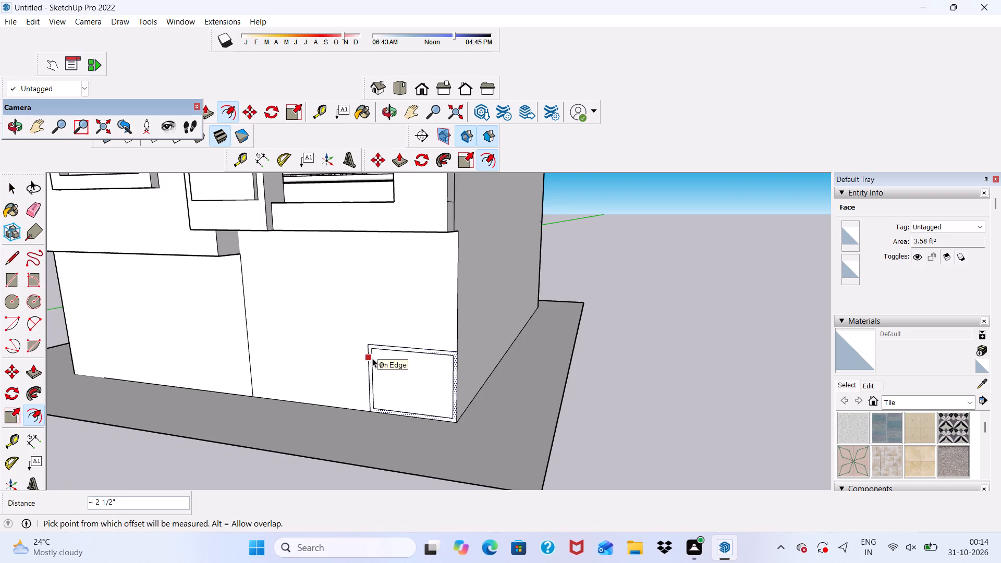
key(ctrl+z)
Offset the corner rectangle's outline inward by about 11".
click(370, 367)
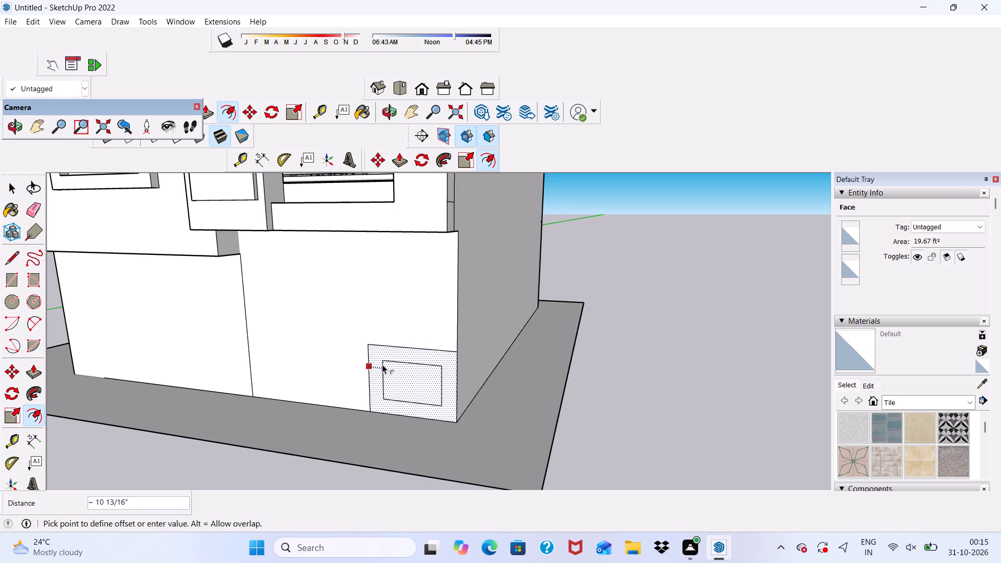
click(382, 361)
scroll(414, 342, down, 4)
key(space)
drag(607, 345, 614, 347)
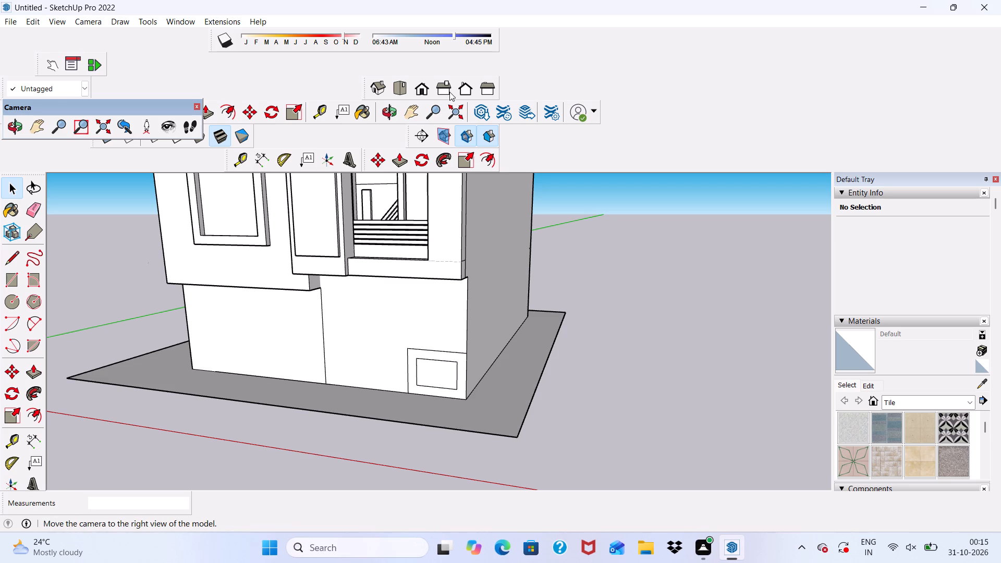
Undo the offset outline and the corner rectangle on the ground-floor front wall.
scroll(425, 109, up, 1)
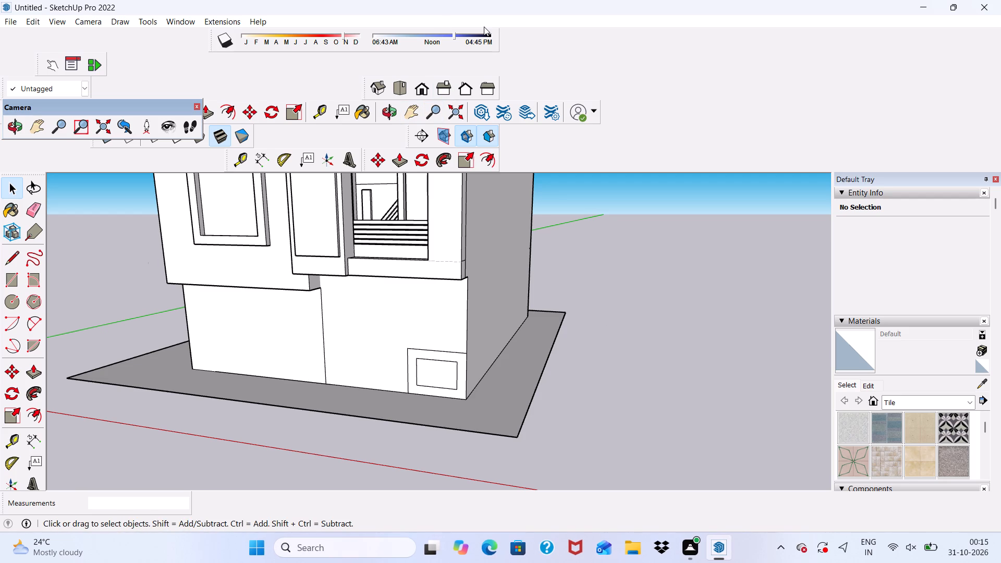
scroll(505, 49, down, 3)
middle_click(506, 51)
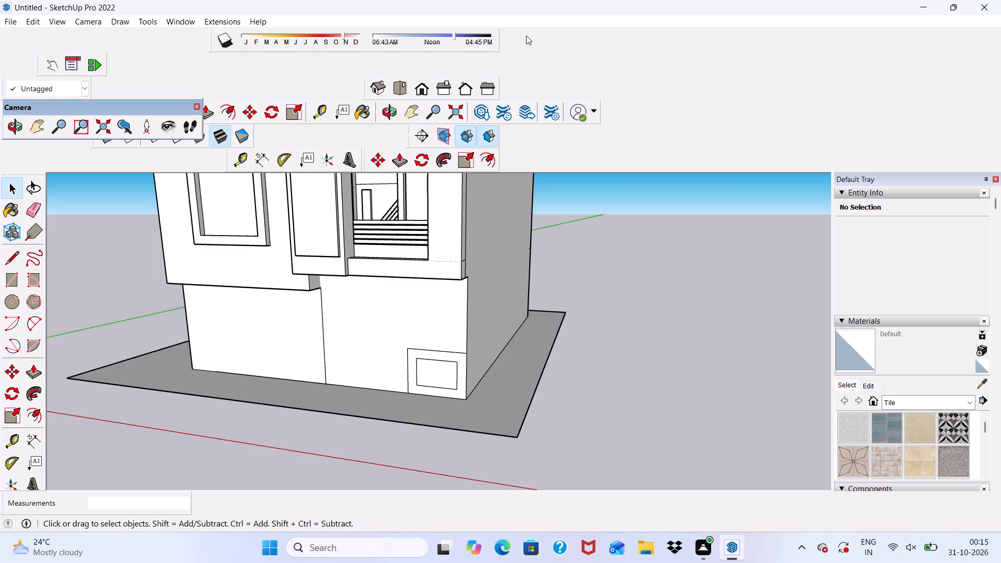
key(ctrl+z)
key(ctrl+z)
Draw a rectangle about 4' 10" by 3' 10" at the lower outer corner of the ground-floor front wall.
click(7, 287)
scroll(144, 357, down, 2)
middle_drag(271, 323, 276, 316)
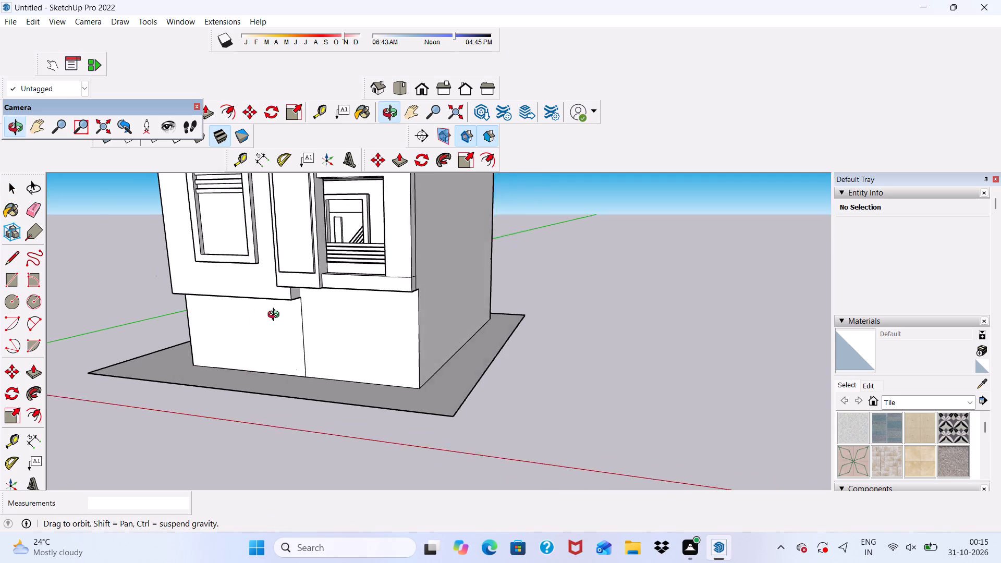
middle_drag(276, 316, 353, 295)
scroll(488, 399, up, 5)
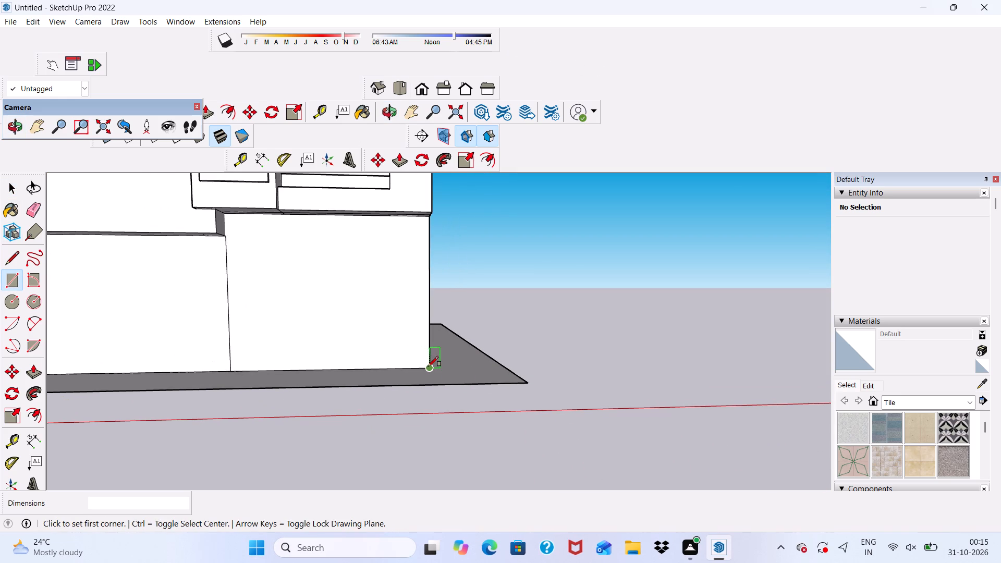
click(429, 366)
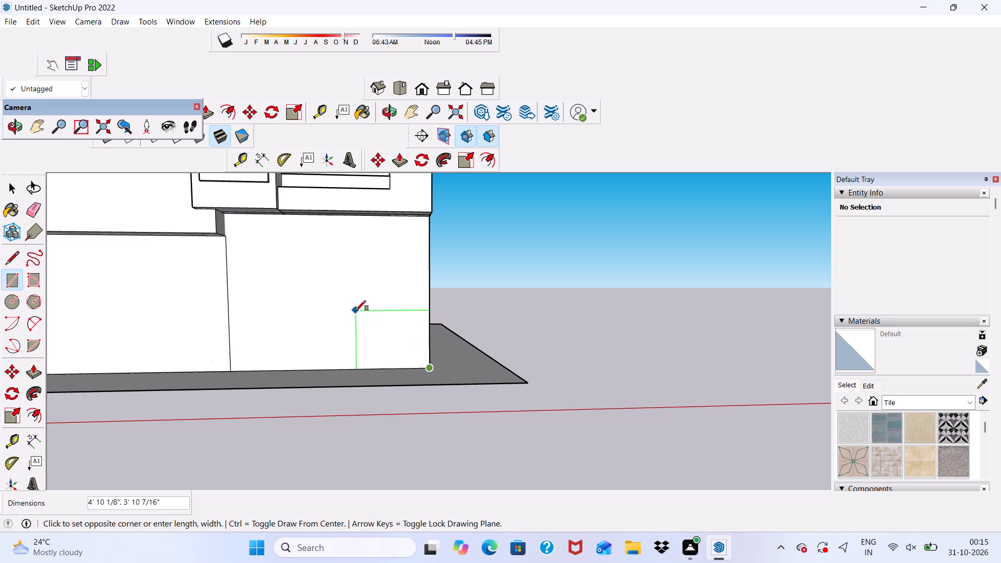
click(356, 311)
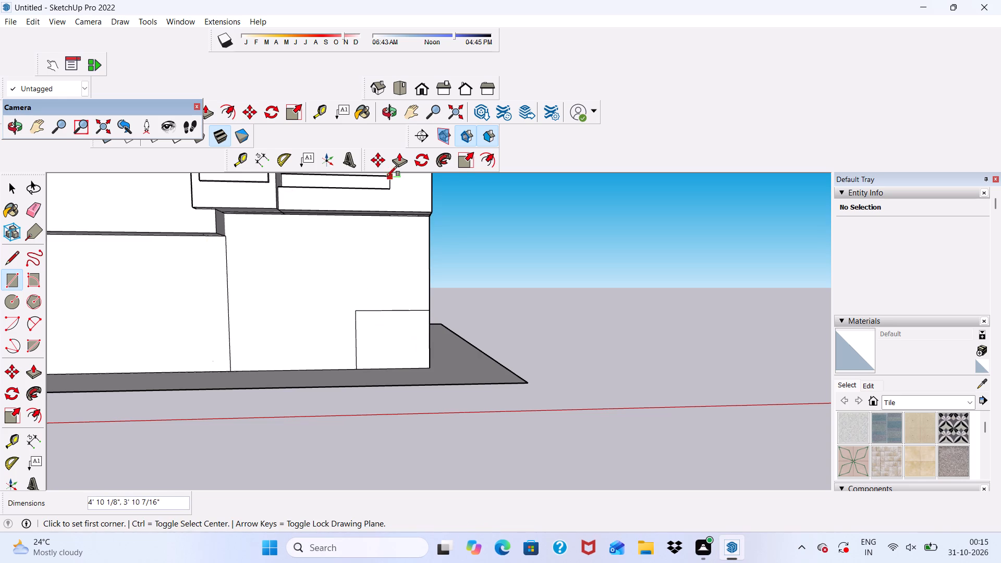
Offset the corner rectangle's outline inward by about 6 5/16".
click(494, 157)
scroll(405, 344, up, 2)
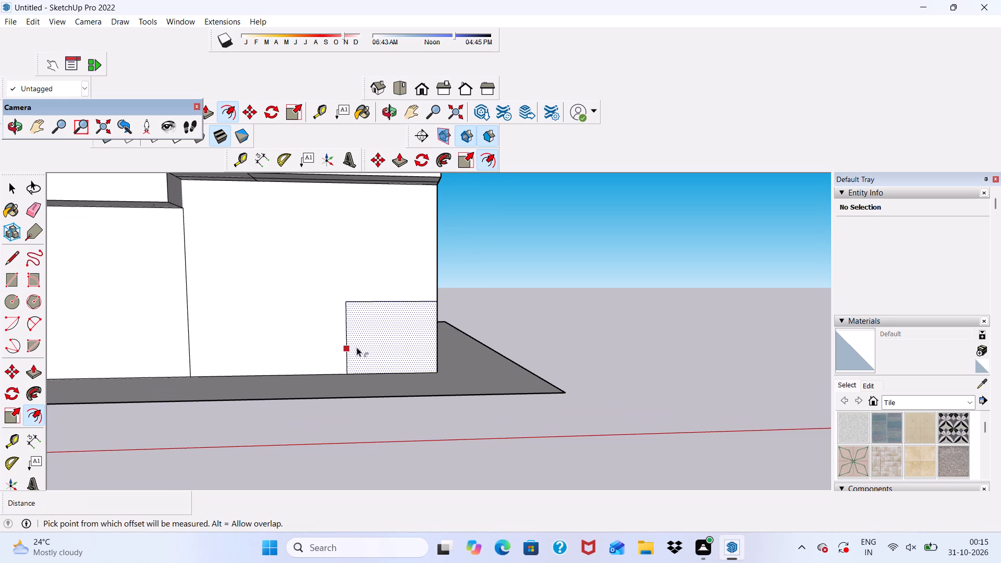
click(356, 343)
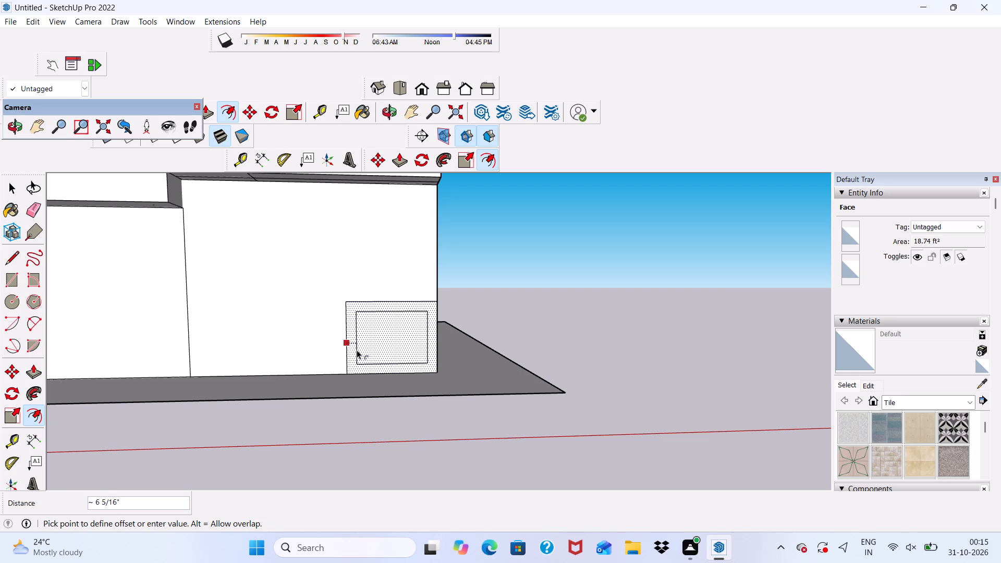
click(357, 350)
scroll(367, 325, down, 4)
click(519, 327)
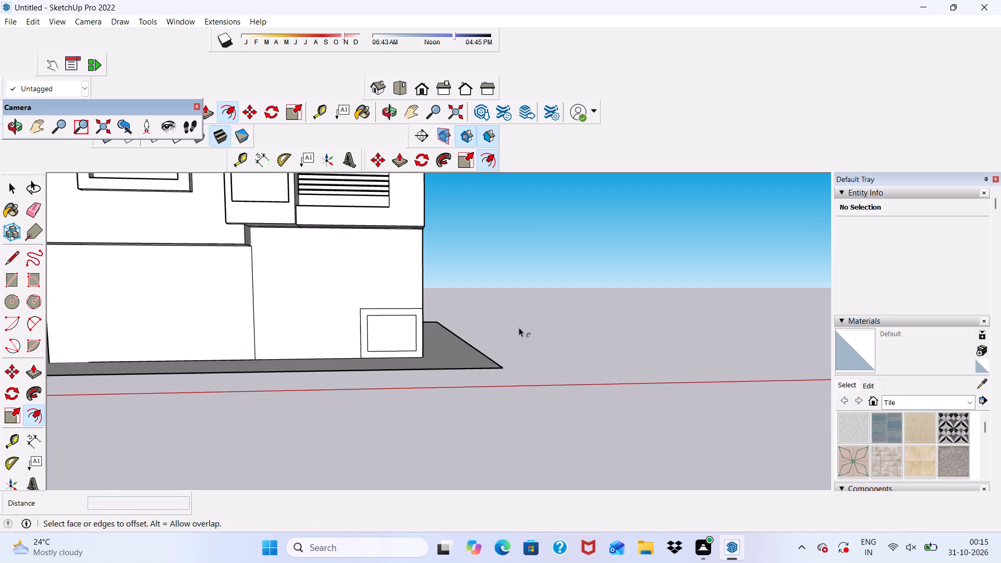
key(space)
Extrude the border between the corner rectangle and its inner outline 6" outward as a raised frame.
scroll(503, 354, down, 2)
scroll(422, 341, up, 4)
scroll(331, 321, up, 5)
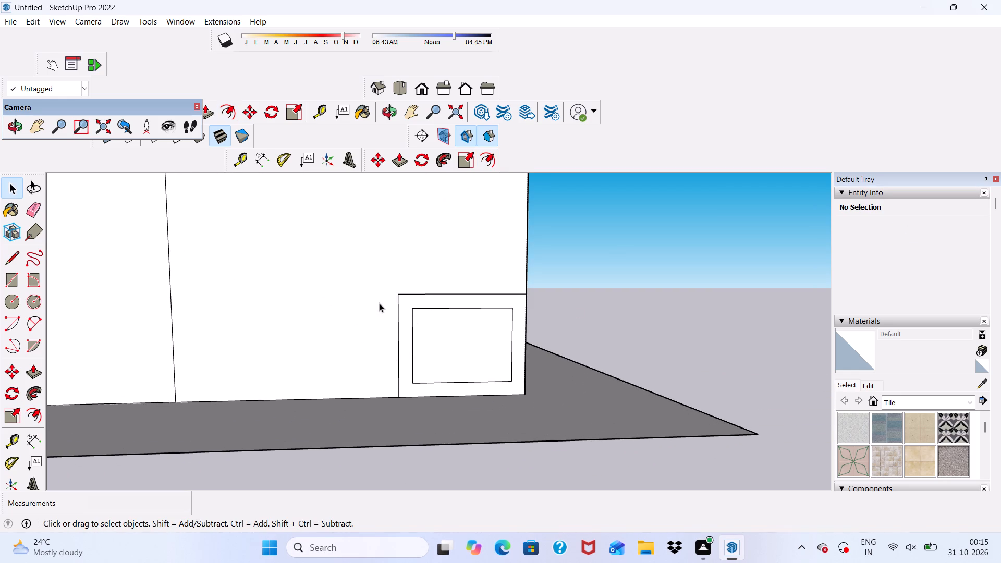
click(403, 310)
scroll(411, 296, down, 4)
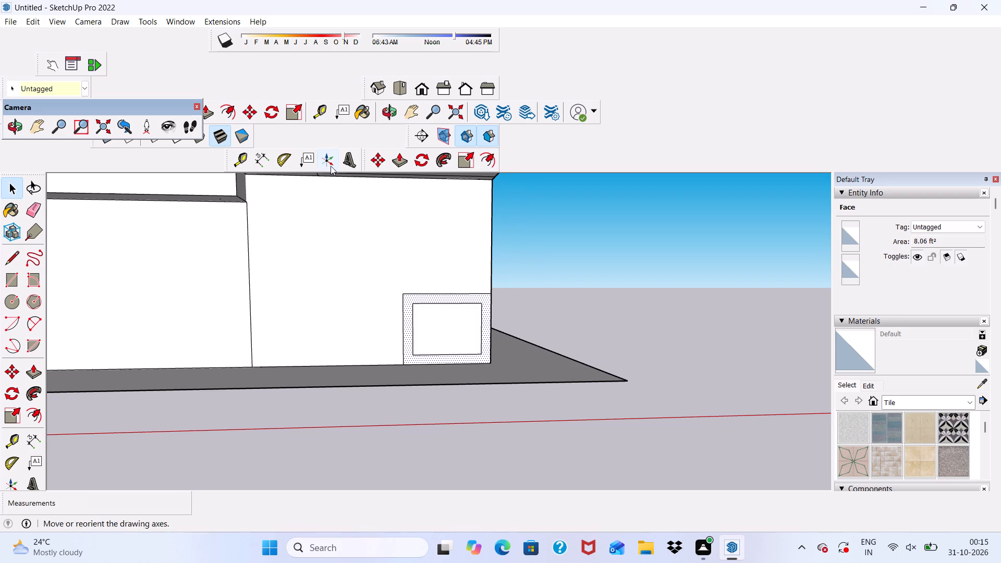
drag(399, 161, 402, 165)
scroll(444, 306, up, 3)
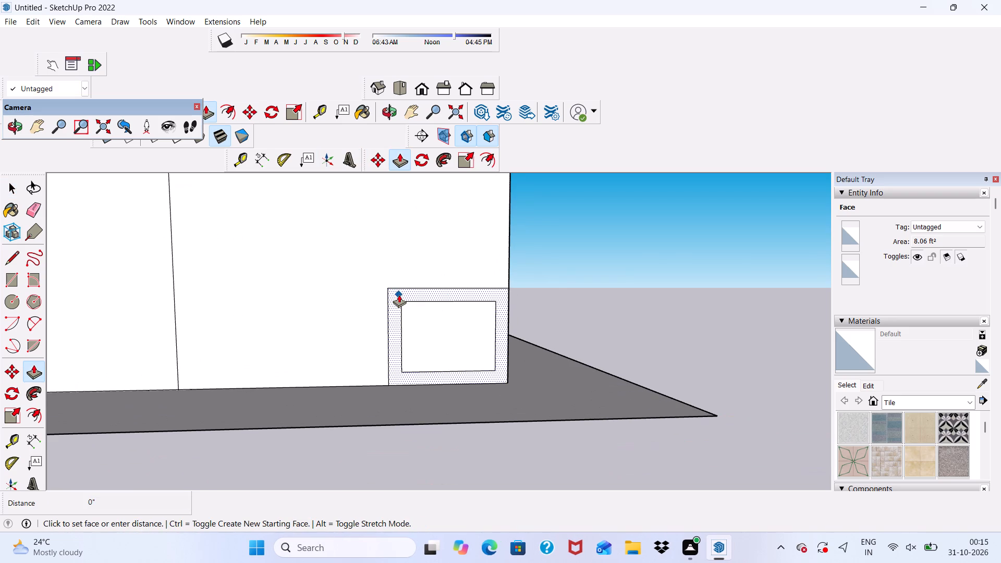
click(399, 295)
text(6")
key(Return)
scroll(392, 309, down, 3)
middle_drag(454, 402, 420, 437)
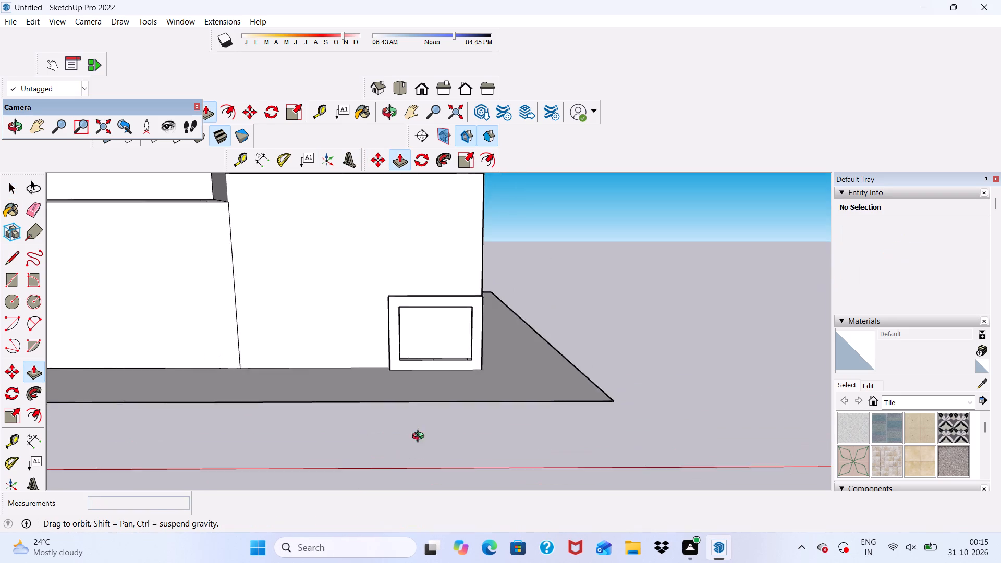
middle_drag(420, 437, 425, 423)
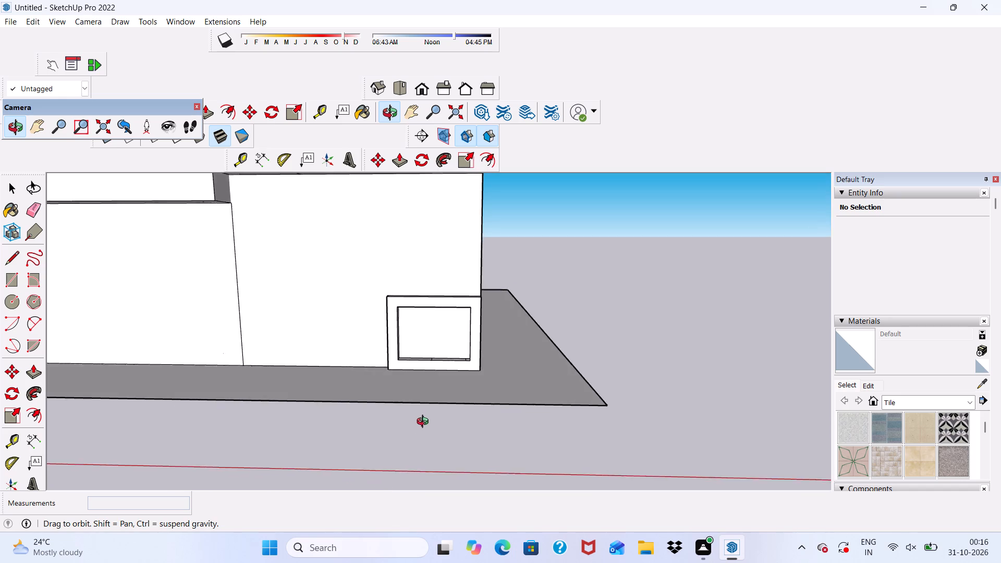
middle_drag(425, 423, 509, 407)
scroll(494, 407, down, 4)
middle_drag(475, 296, 465, 297)
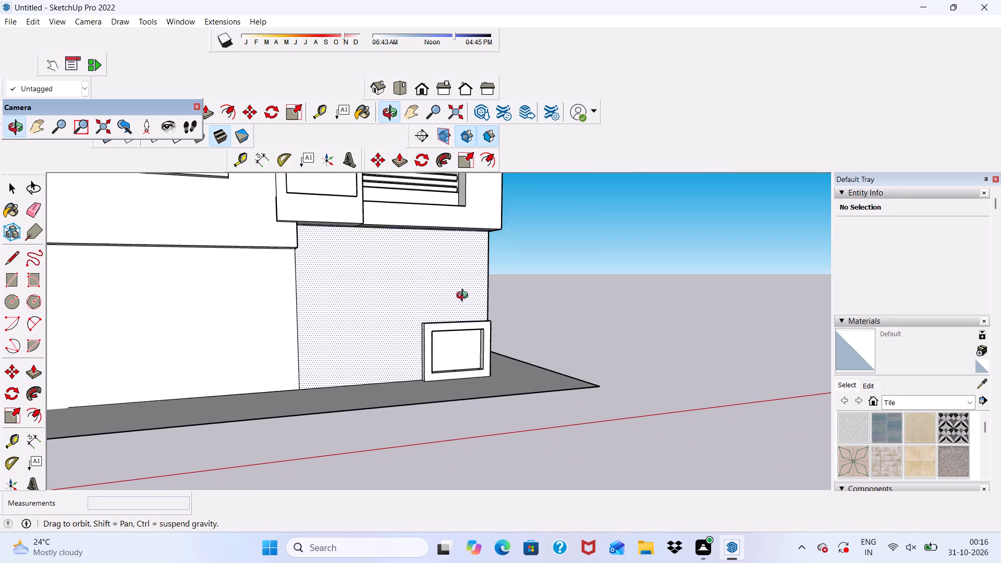
middle_drag(465, 297, 382, 304)
key(space)
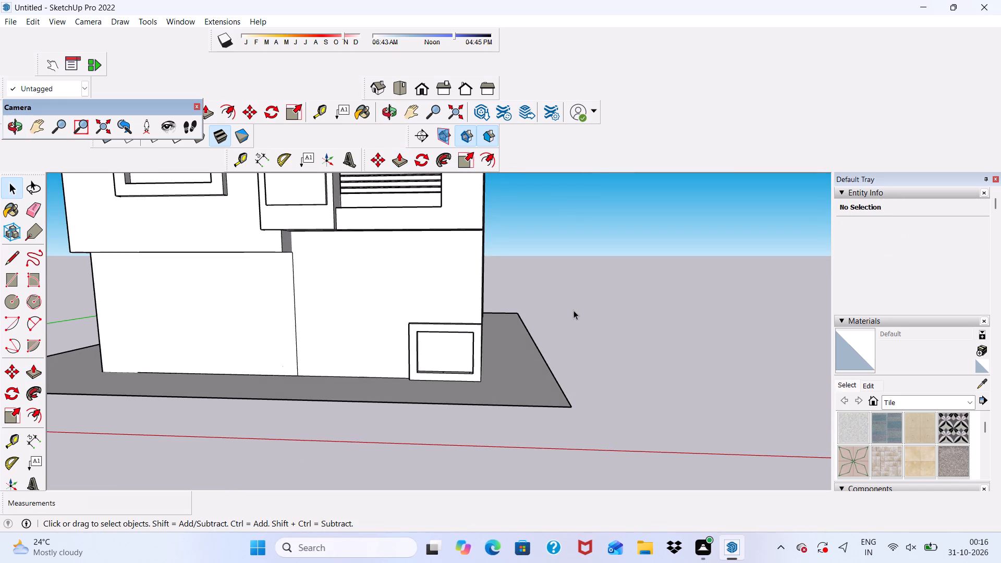
Erase the stray edges on the bottom inner face of the raised corner frame.
scroll(576, 333, down, 1)
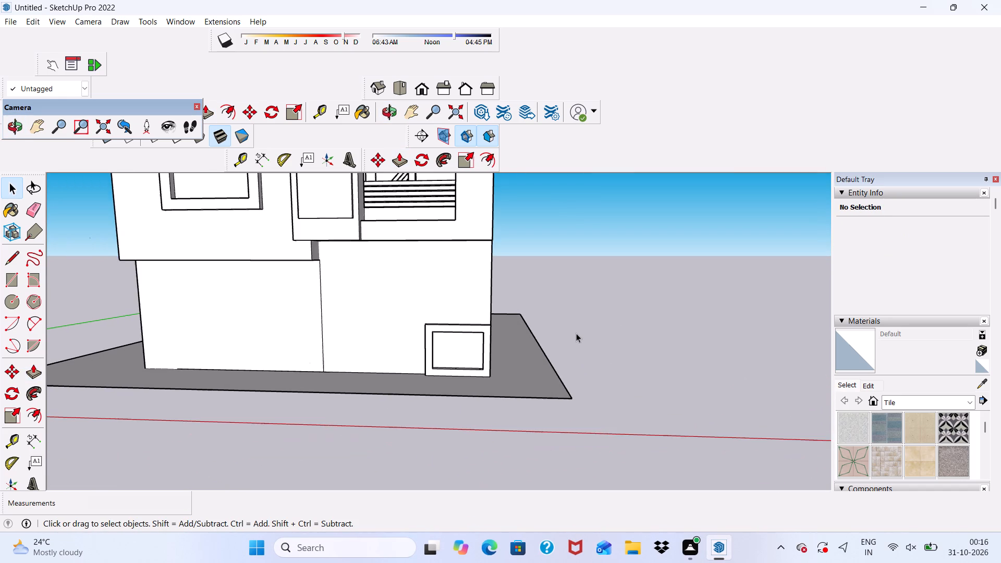
middle_drag(577, 334, 533, 390)
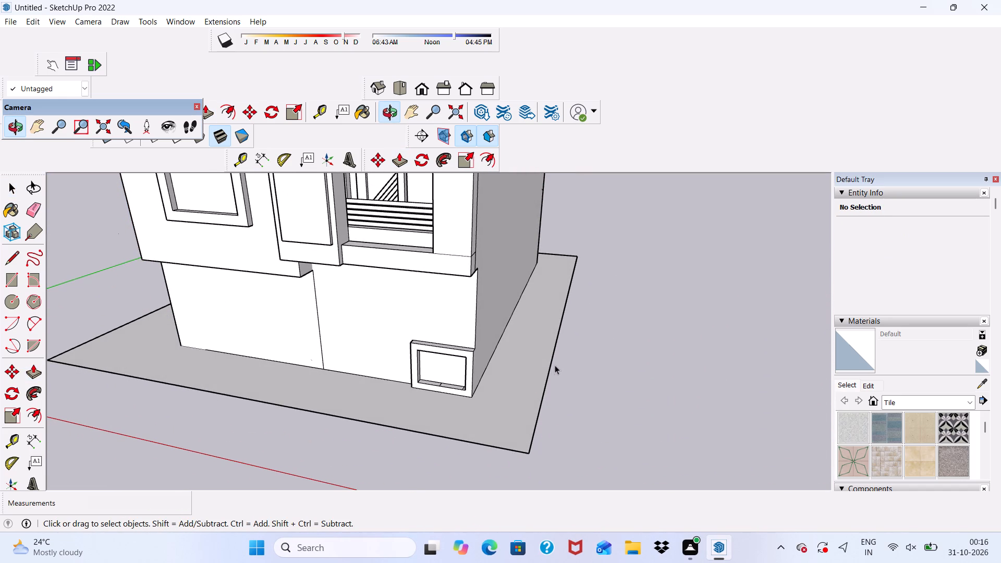
scroll(273, 171, up, 2)
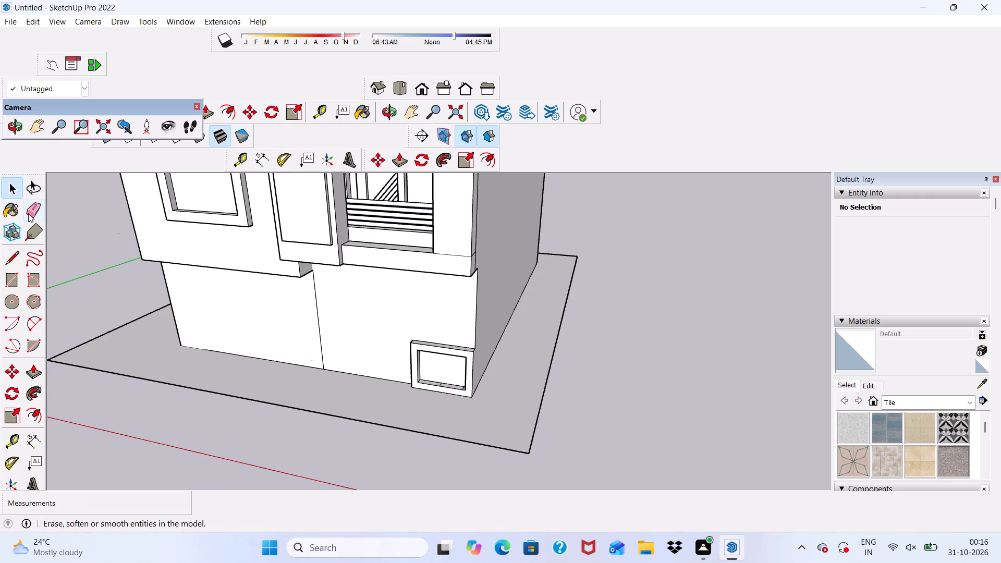
click(32, 211)
scroll(429, 378, up, 12)
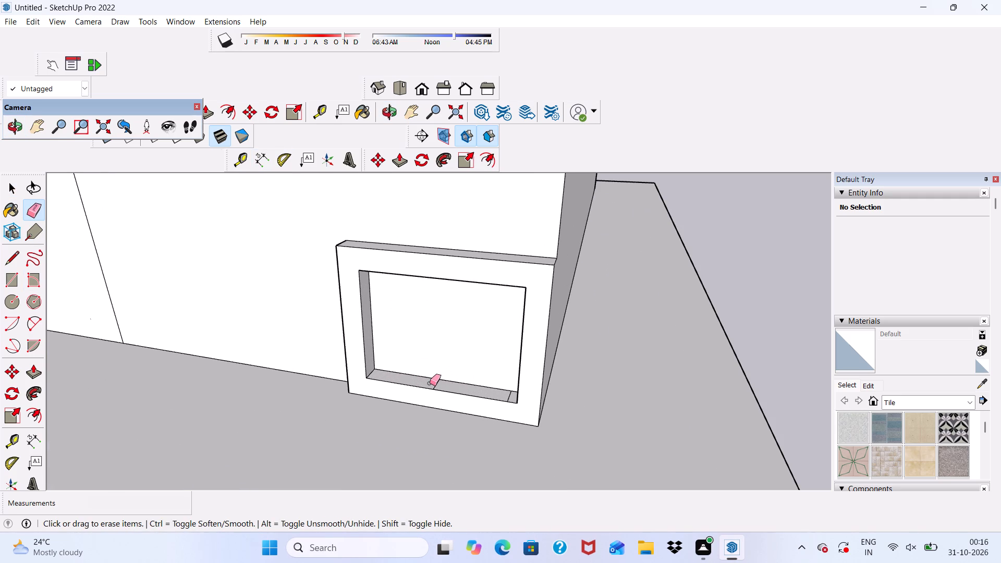
drag(430, 383, 434, 382)
click(437, 382)
middle_drag(454, 390, 545, 399)
scroll(565, 391, up, 2)
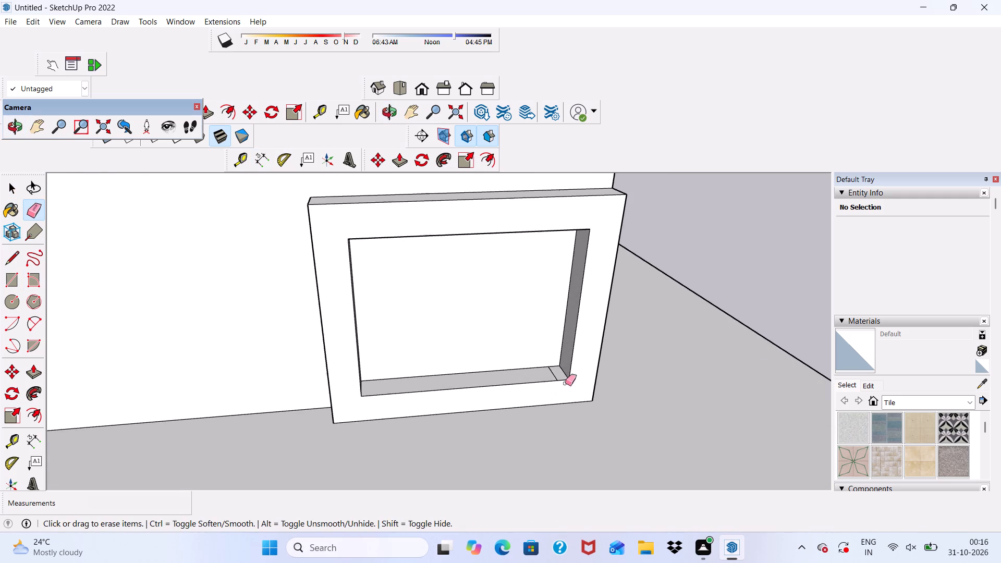
drag(555, 374, 544, 380)
scroll(540, 368, down, 6)
middle_drag(544, 385, 513, 336)
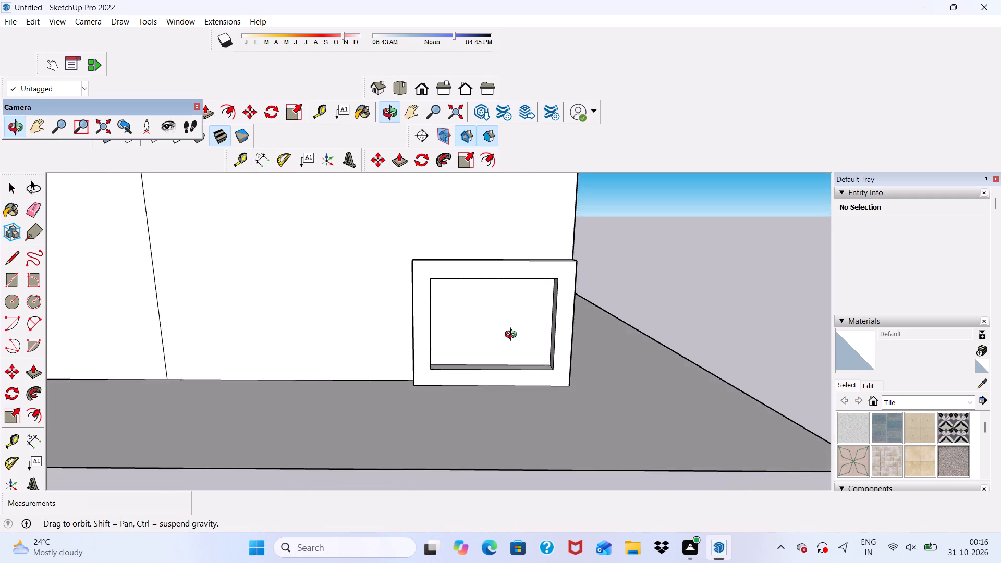
middle_drag(513, 336, 514, 357)
scroll(509, 356, down, 5)
key(space)
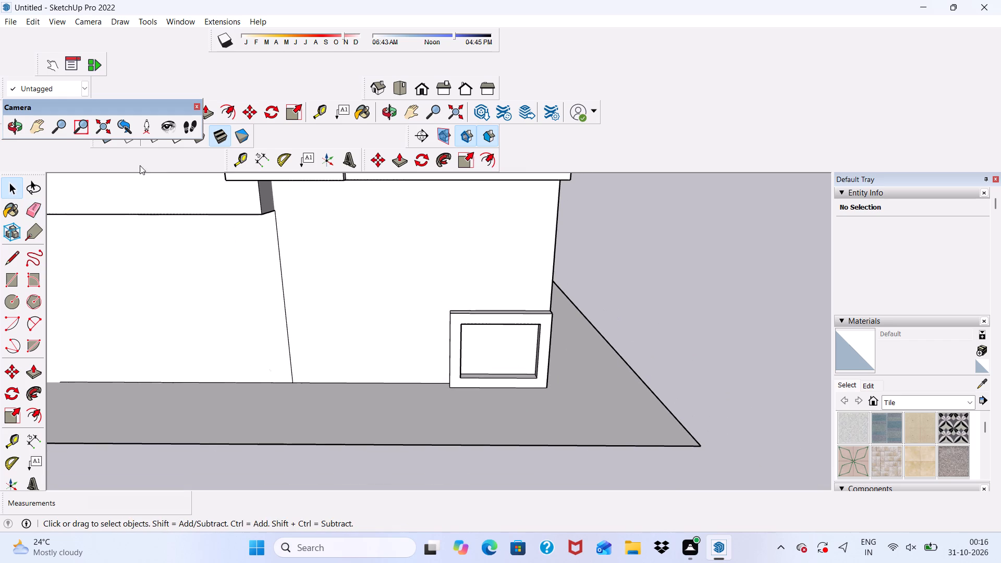
Draw a narrow rectangle about 6' 1 1/2" by 7 1/2" along the wall's outer edge, from the overhang down to the corner frame.
click(14, 277)
scroll(114, 295, down, 5)
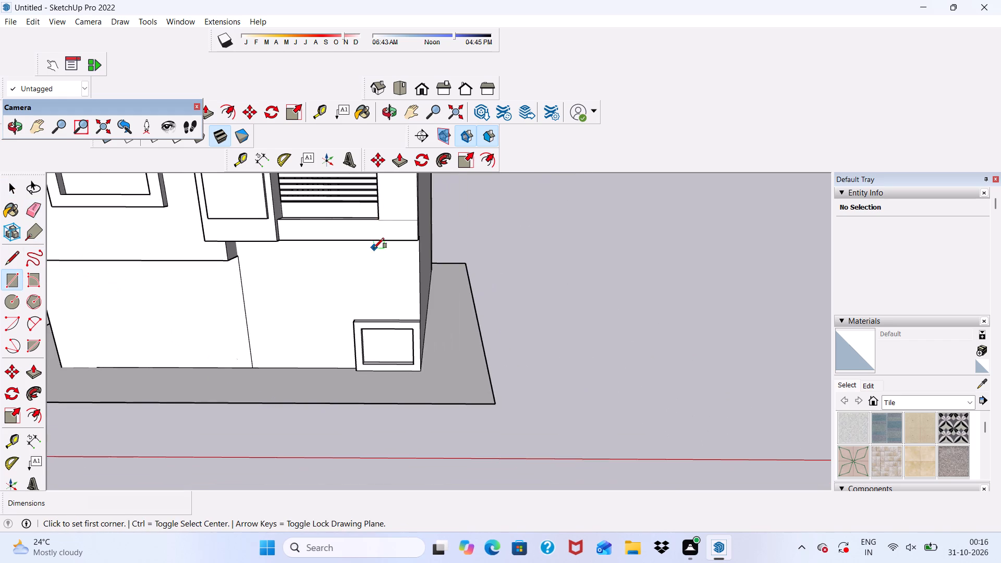
middle_drag(374, 248, 393, 141)
scroll(431, 233, up, 14)
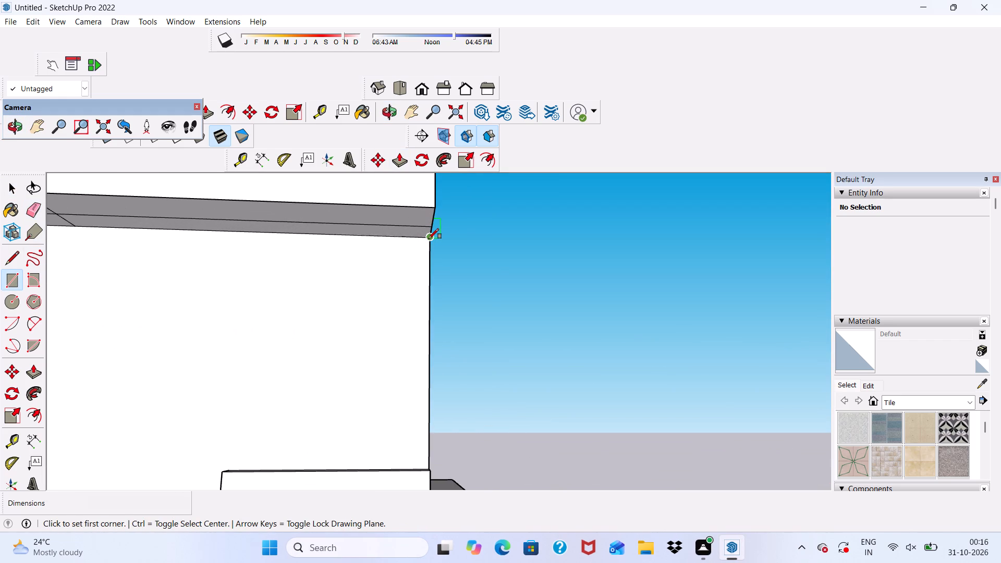
click(429, 239)
scroll(345, 224, down, 5)
middle_drag(378, 339, 389, 396)
scroll(398, 398, up, 2)
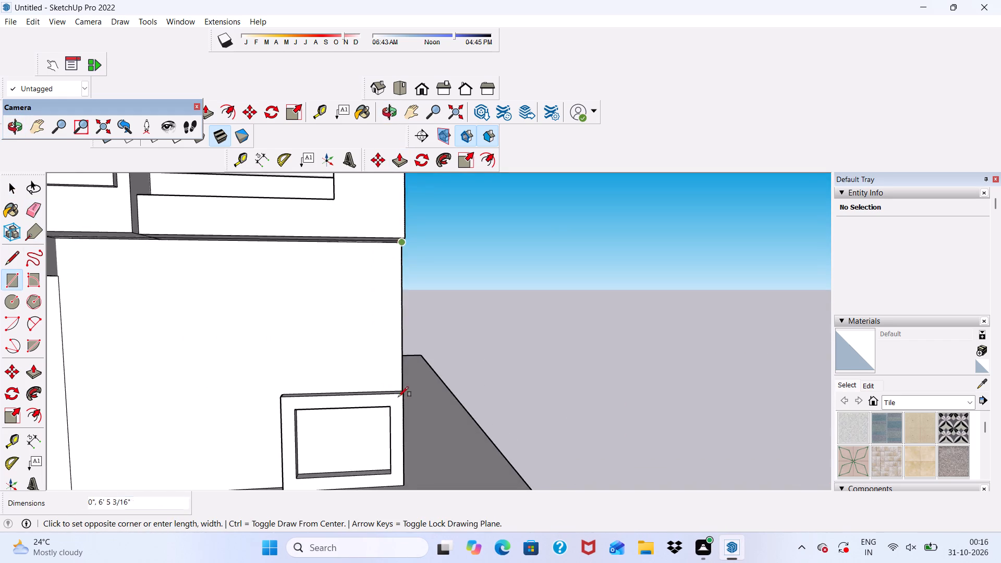
scroll(398, 397, up, 4)
middle_drag(384, 373, 384, 410)
scroll(381, 406, up, 5)
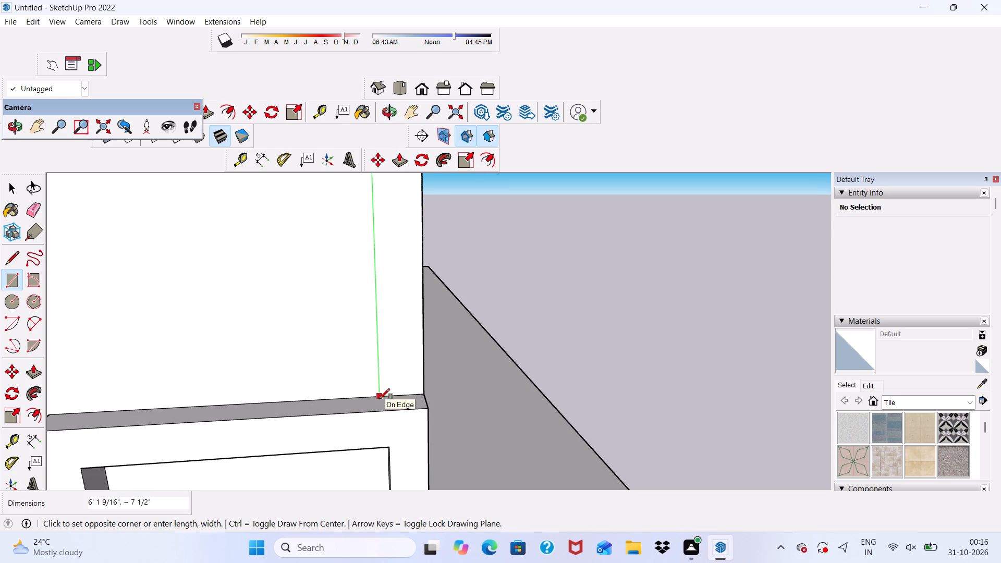
click(380, 399)
scroll(381, 395, down, 5)
key(space)
Extrude the narrow vertical strip above the corner frame outward until it is flush with the frame's front face.
click(387, 375)
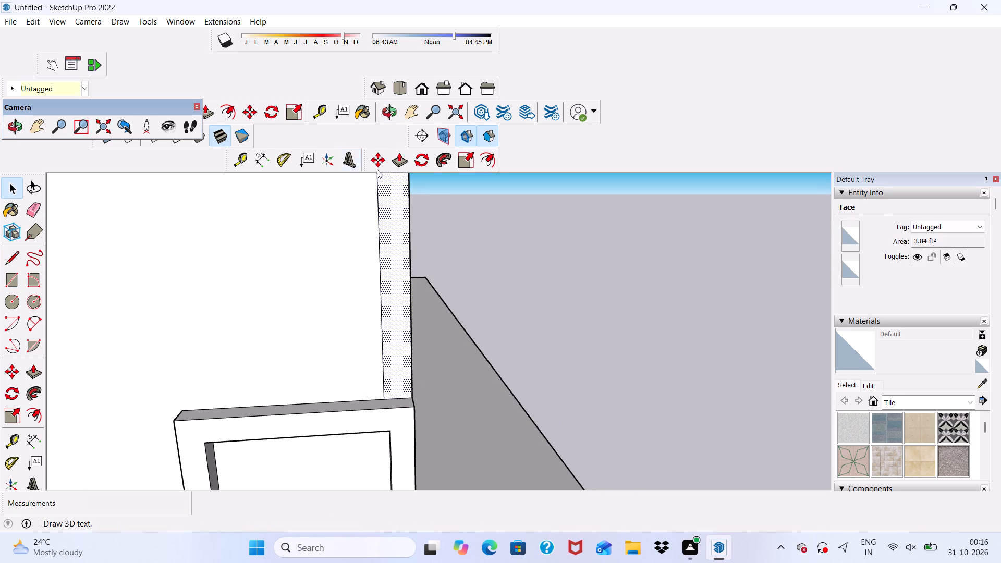
click(397, 160)
click(387, 301)
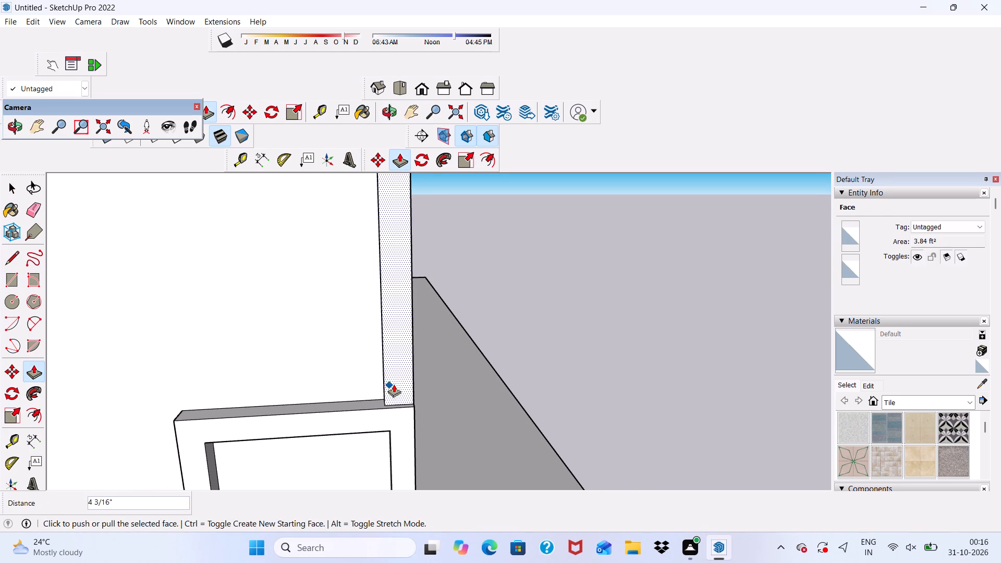
click(396, 383)
click(395, 386)
drag(370, 410, 371, 410)
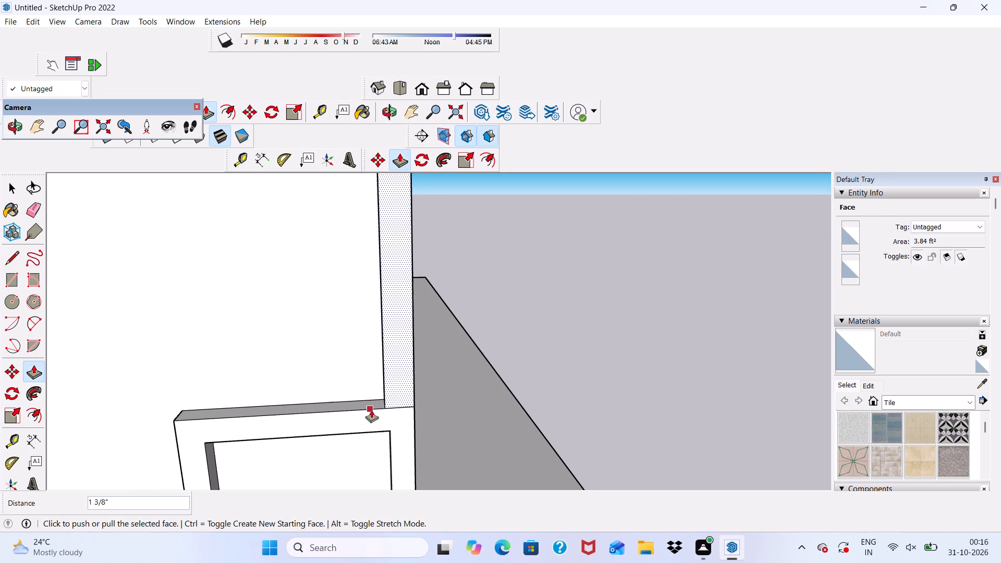
drag(371, 410, 376, 407)
scroll(401, 370, down, 6)
middle_drag(410, 408, 578, 325)
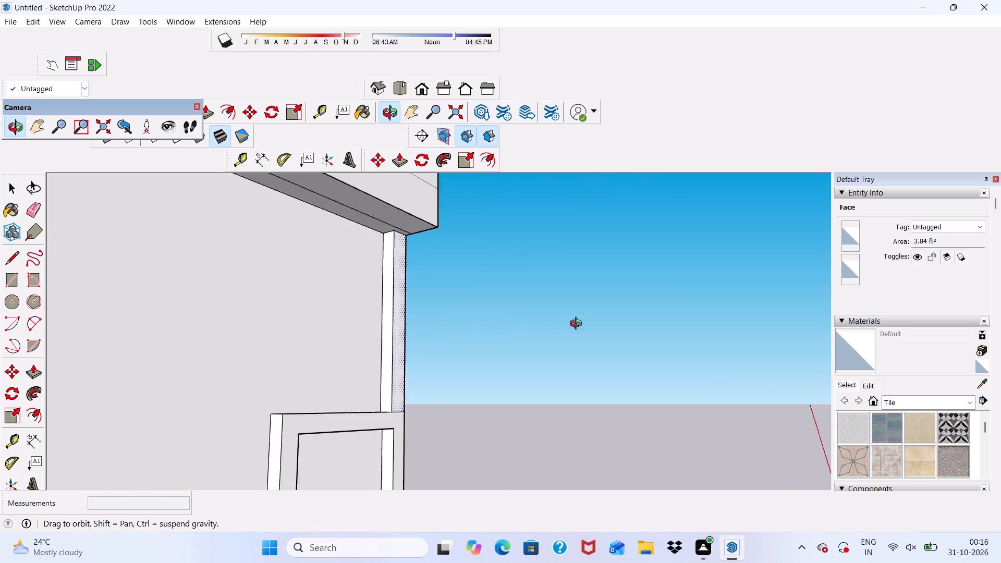
middle_drag(578, 325, 421, 367)
scroll(419, 357, up, 1)
scroll(410, 349, down, 3)
middle_drag(410, 369, 323, 391)
key(space)
Draw a rectangle about 4' 10" by 3' 8 3/8" on the ground-floor front wall below the overhang, for a window.
scroll(357, 351, down, 5)
middle_drag(377, 376, 459, 356)
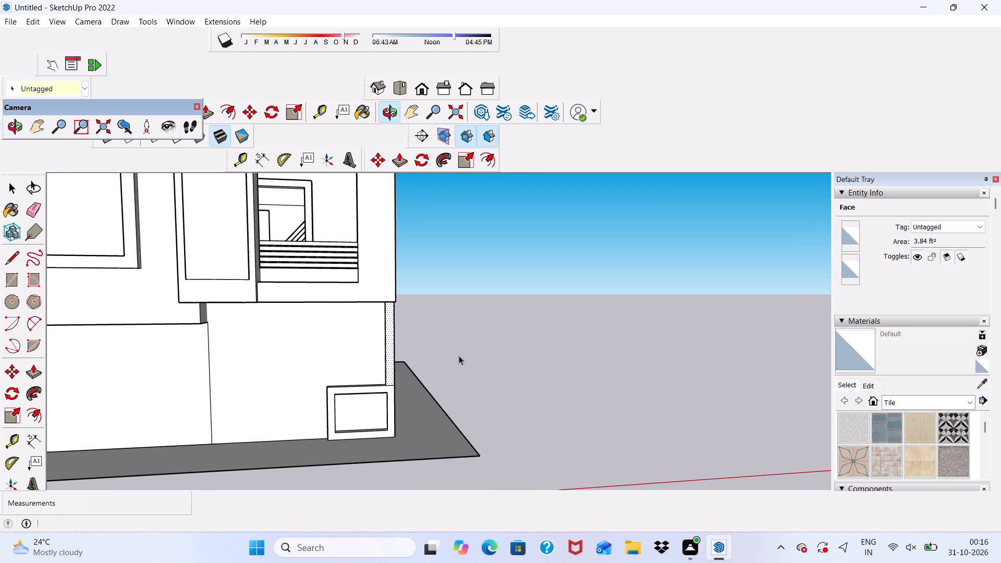
middle_drag(459, 356, 408, 365)
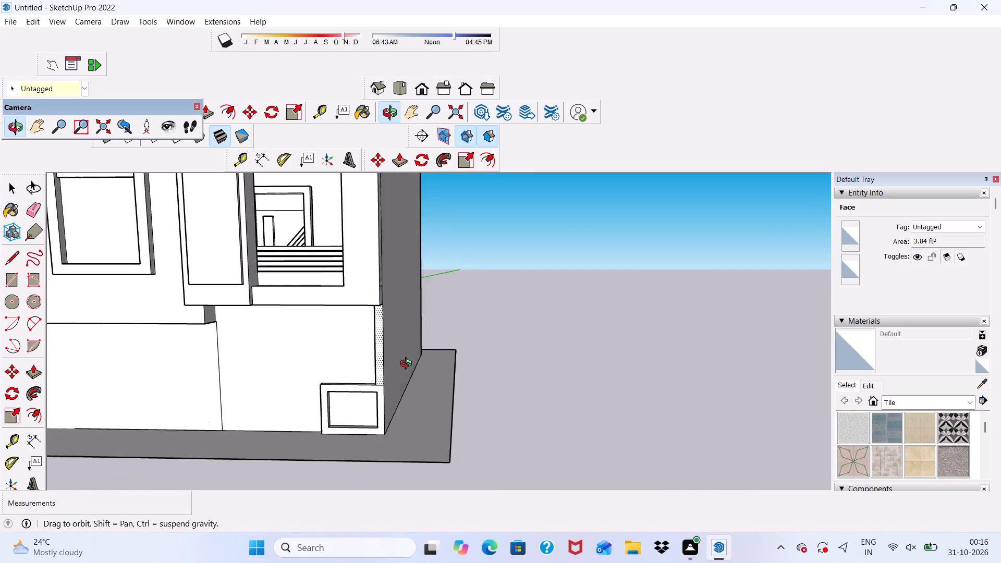
middle_drag(408, 365, 407, 364)
key(space)
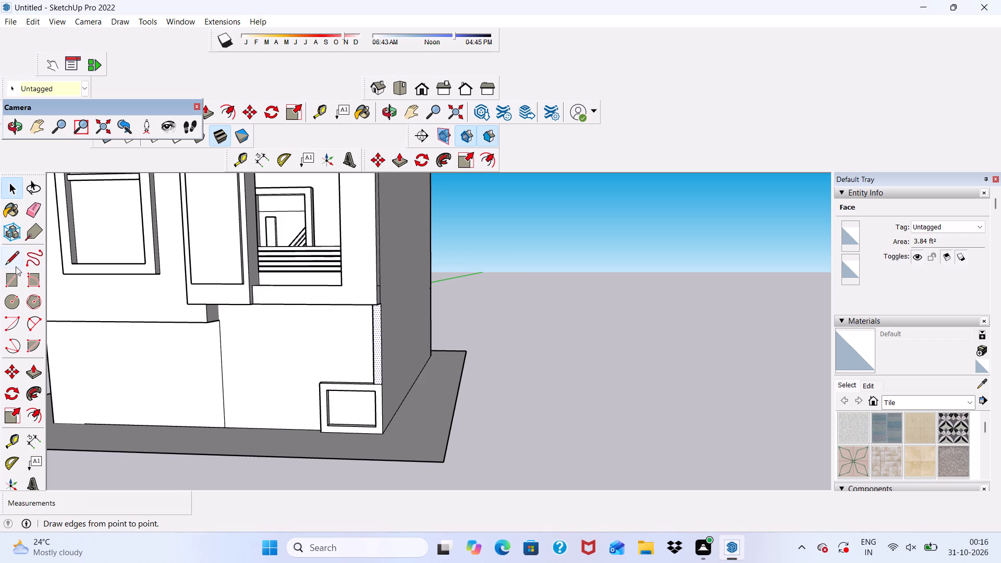
click(5, 276)
scroll(86, 309, down, 2)
middle_drag(167, 336, 279, 338)
scroll(273, 344, up, 5)
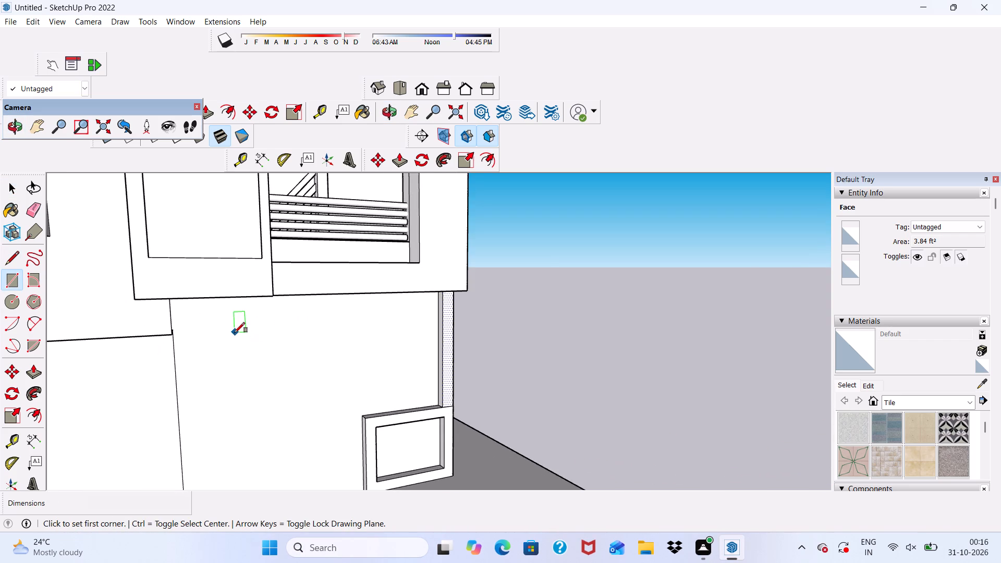
scroll(288, 341, down, 1)
middle_drag(298, 341, 209, 333)
scroll(286, 331, up, 4)
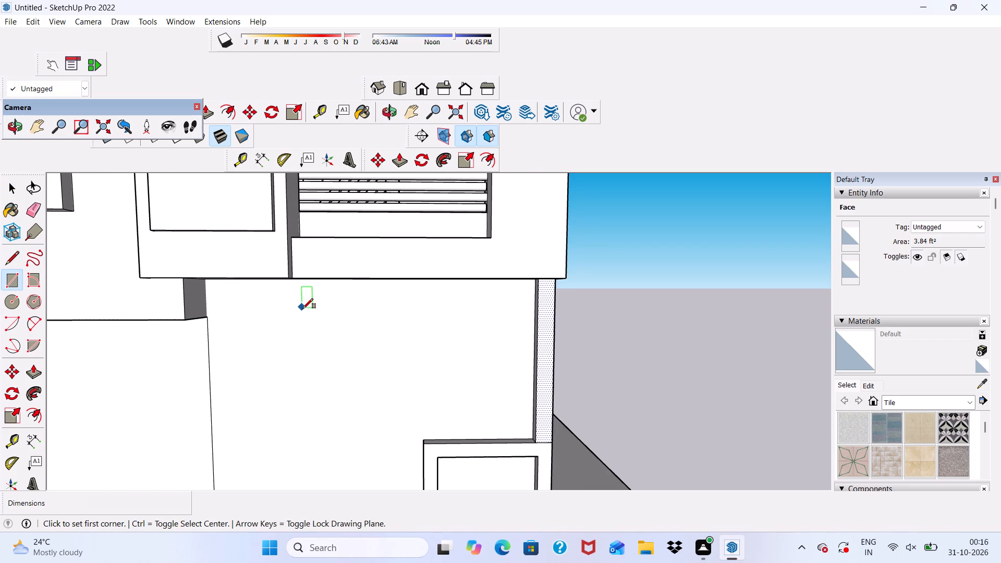
click(308, 322)
scroll(387, 357, up, 3)
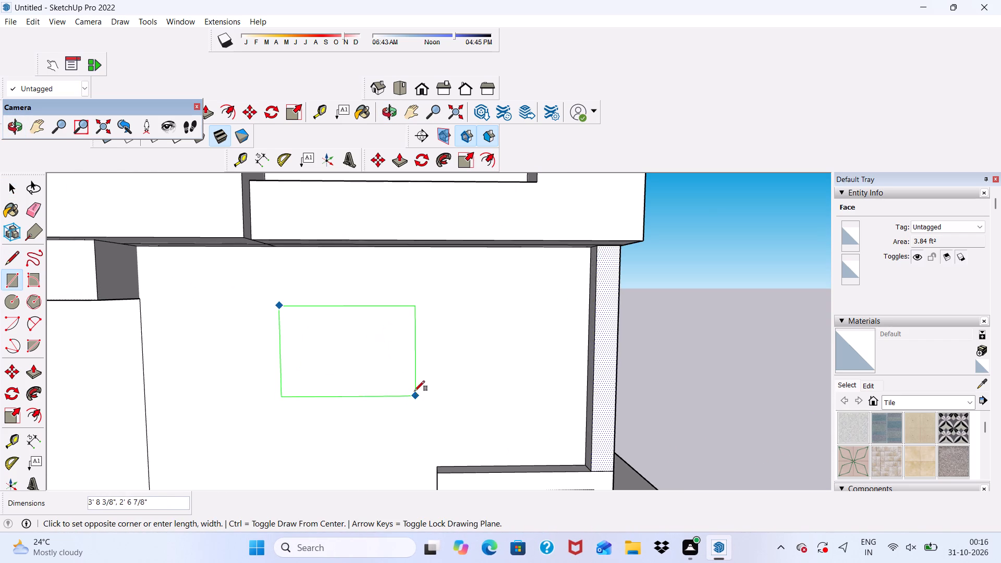
scroll(404, 362, down, 5)
scroll(410, 396, up, 1)
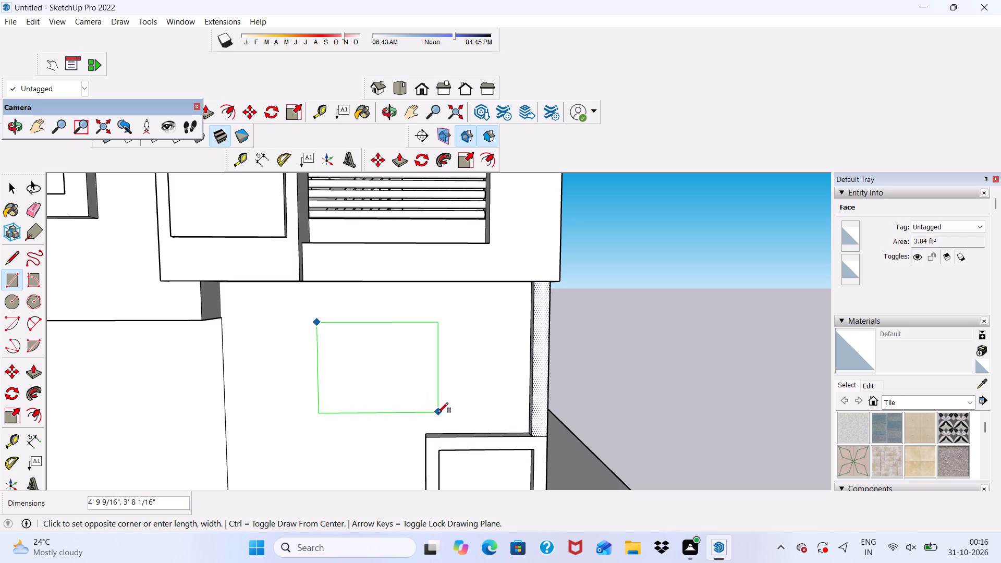
click(439, 413)
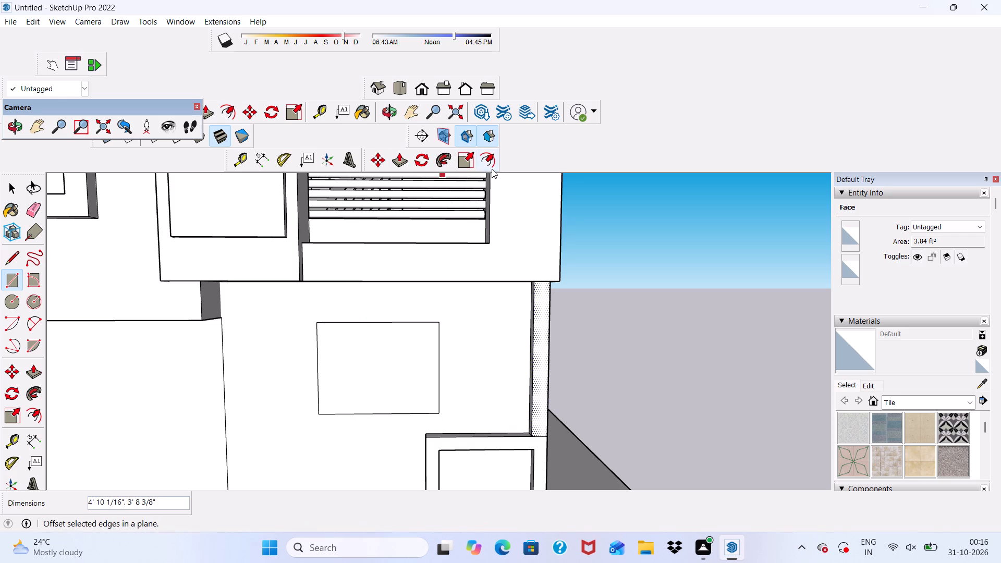
Offset the window rectangle's outline inward to form a frame border.
click(491, 166)
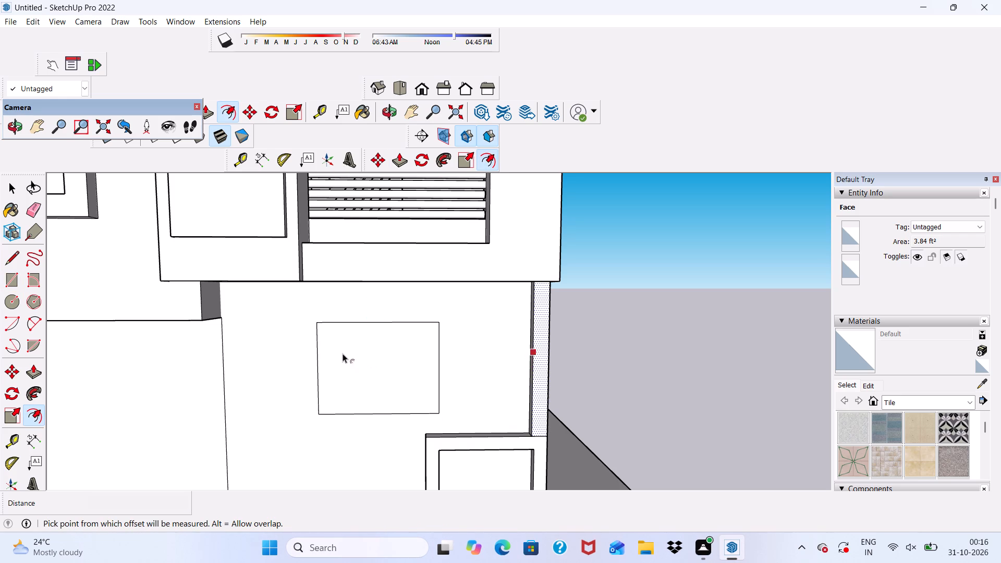
key(space)
click(354, 354)
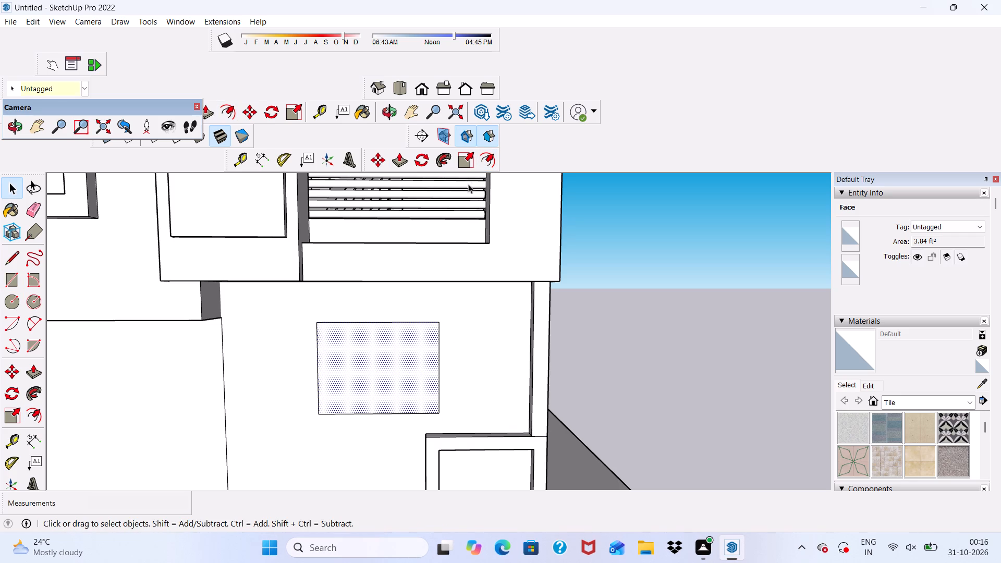
click(489, 161)
click(339, 382)
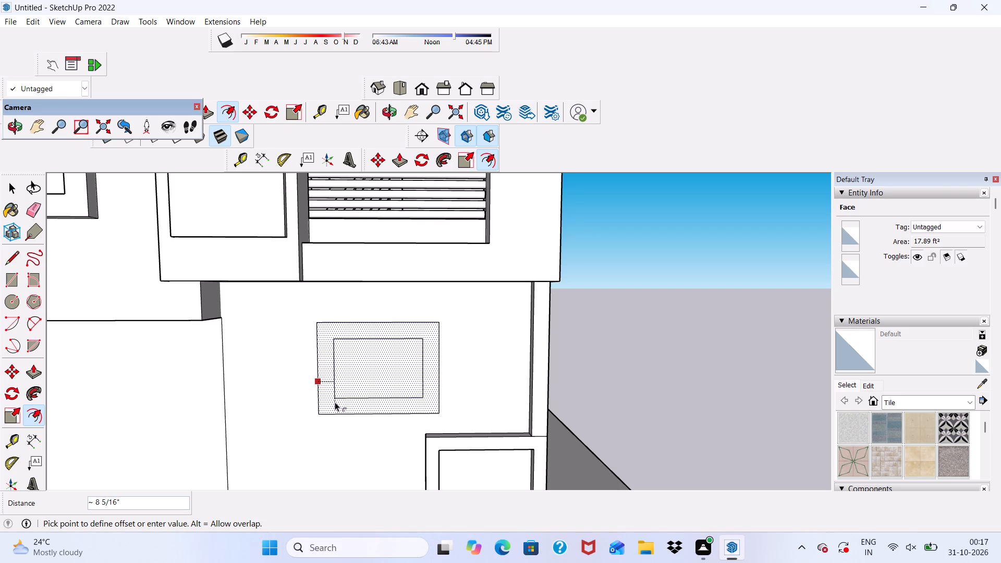
click(329, 402)
scroll(339, 380, down, 4)
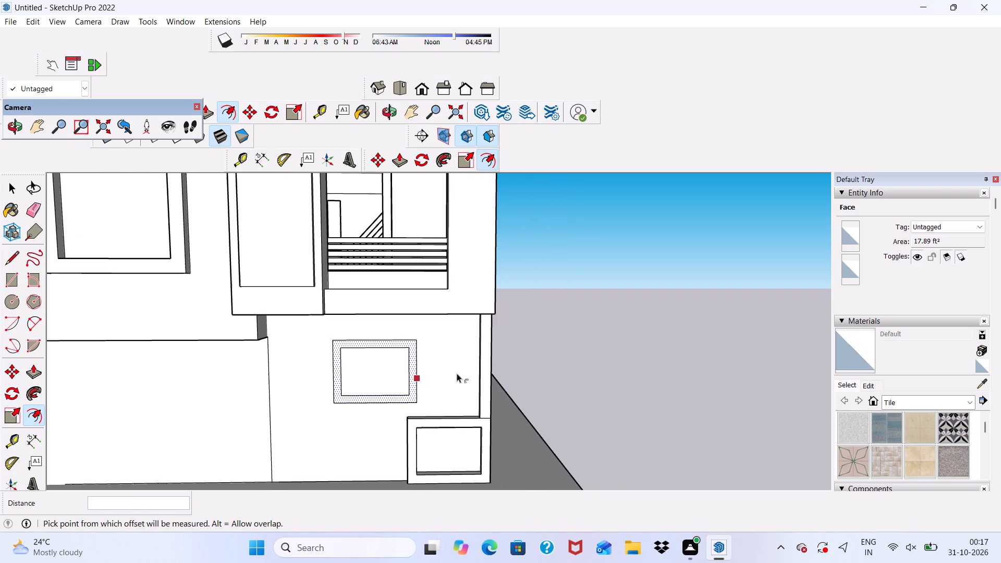
key(space)
click(568, 347)
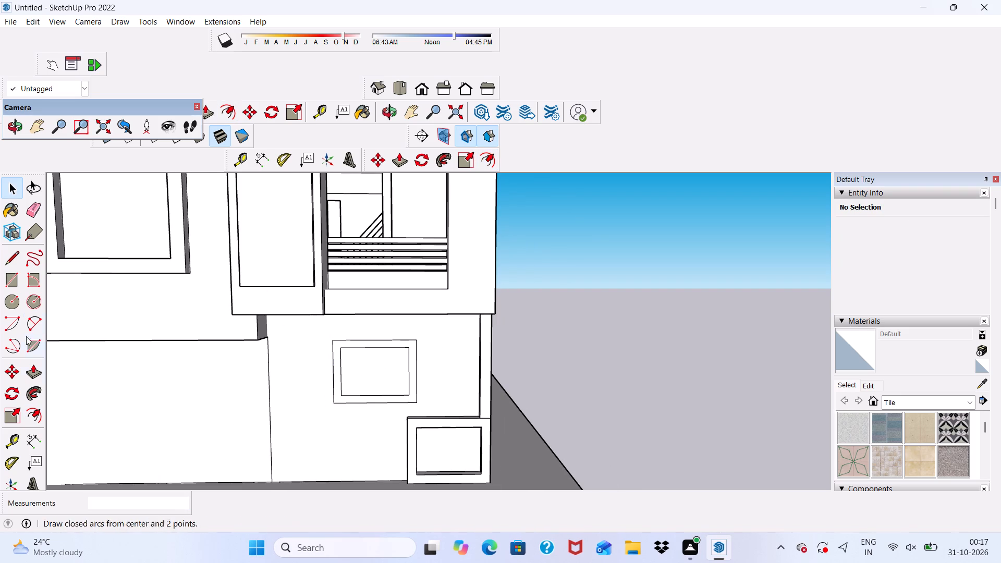
Draw a vertical bar about 2 13/16" by 2' 9 3/4" inside the window, from the inner top edge's midpoint to the bottom edge.
click(11, 283)
scroll(274, 347, up, 1)
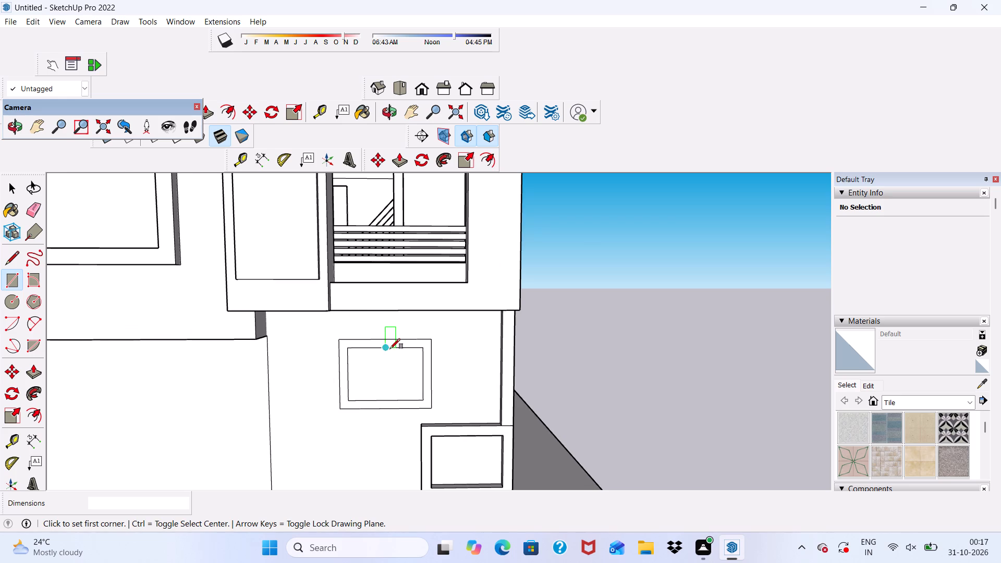
click(386, 350)
scroll(384, 391, up, 4)
scroll(383, 399, down, 2)
scroll(387, 412, up, 6)
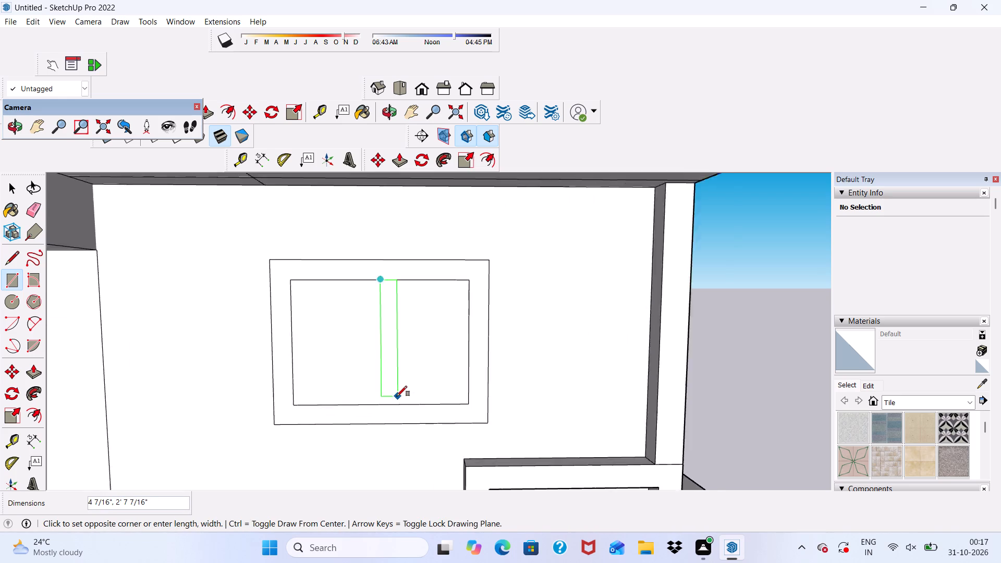
scroll(397, 396, up, 4)
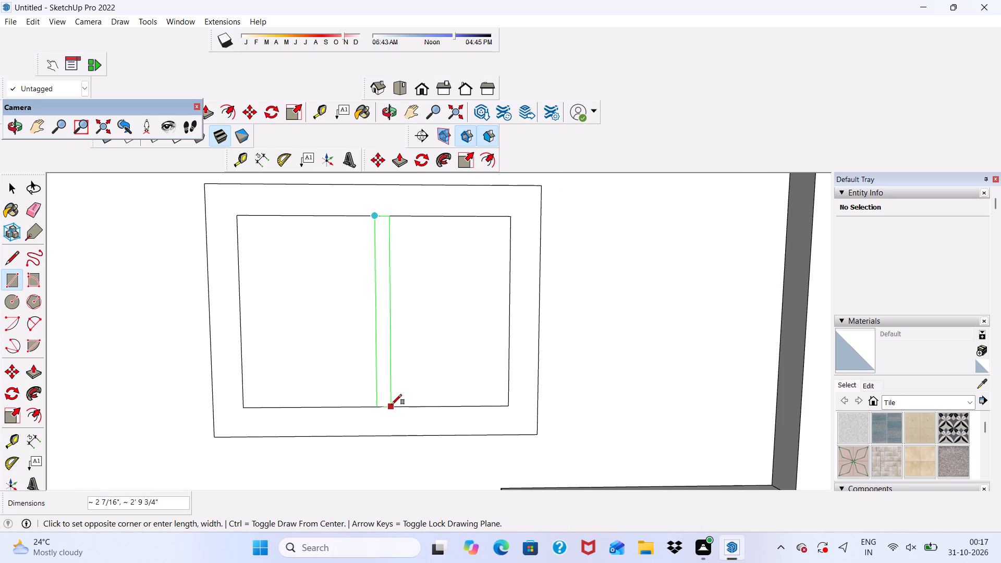
click(393, 405)
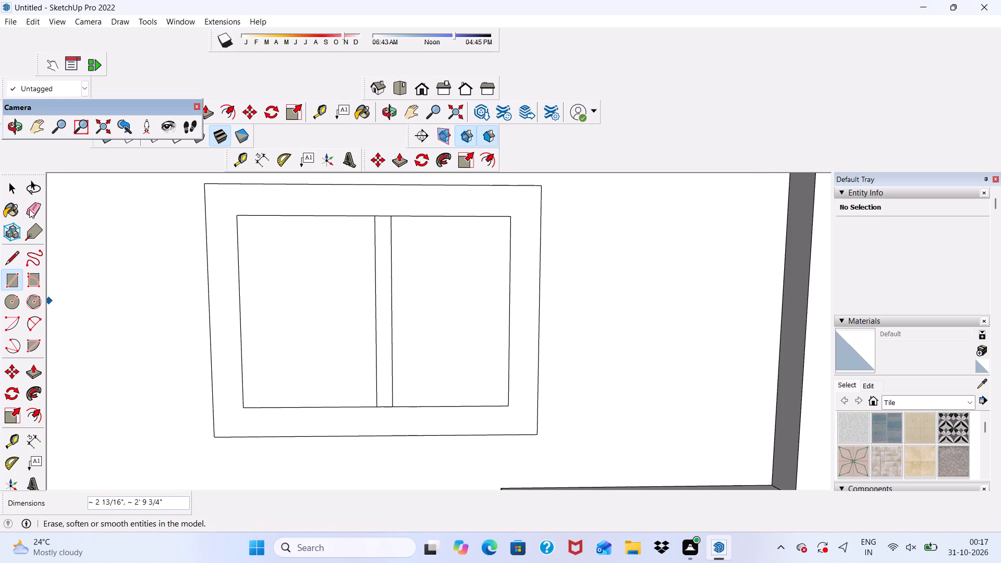
Erase the short edges at both ends of the central bar so it merges with the window frame.
click(31, 207)
scroll(312, 229, up, 4)
drag(405, 207, 407, 213)
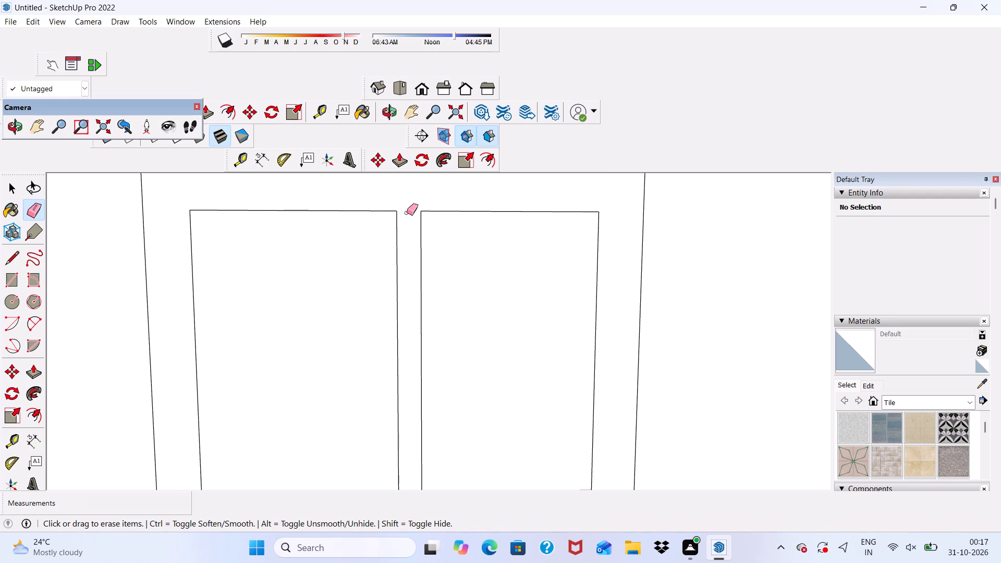
scroll(452, 241, down, 5)
scroll(464, 361, down, 1)
scroll(462, 413, up, 8)
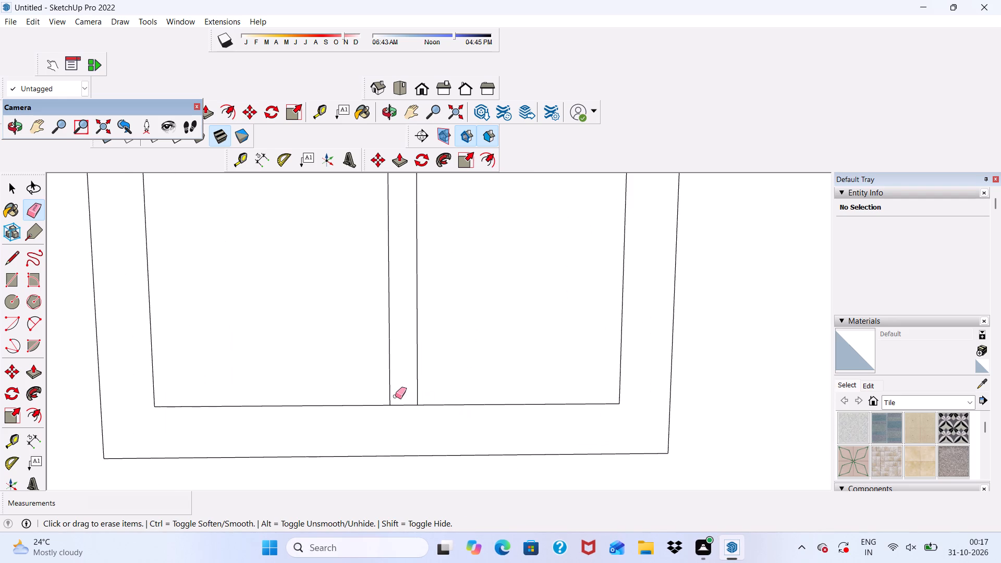
drag(395, 396, 398, 408)
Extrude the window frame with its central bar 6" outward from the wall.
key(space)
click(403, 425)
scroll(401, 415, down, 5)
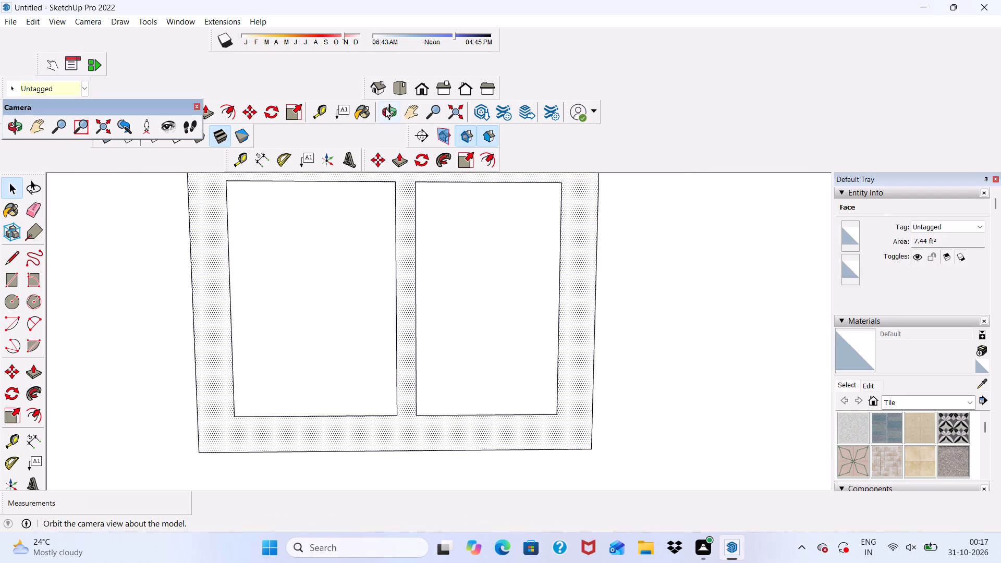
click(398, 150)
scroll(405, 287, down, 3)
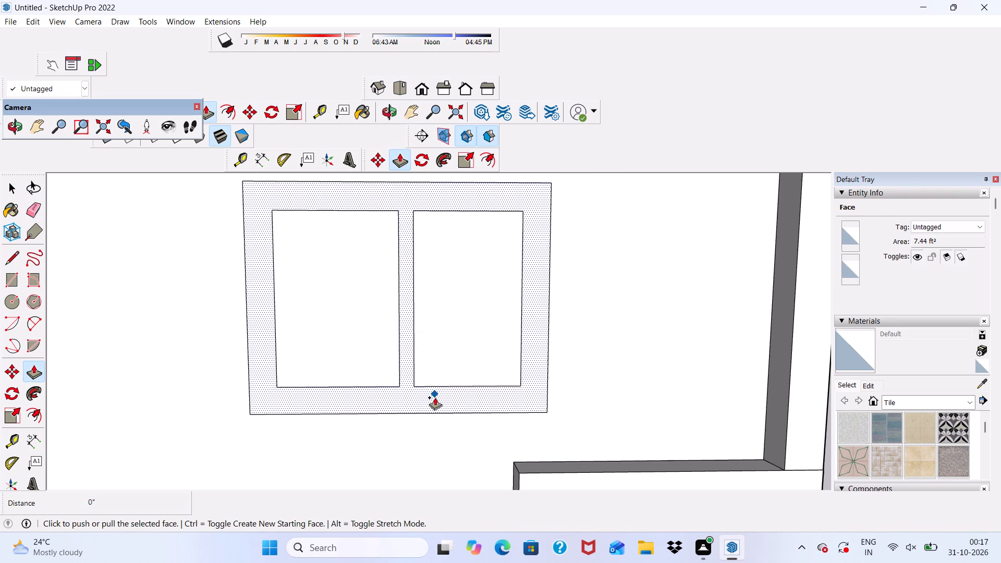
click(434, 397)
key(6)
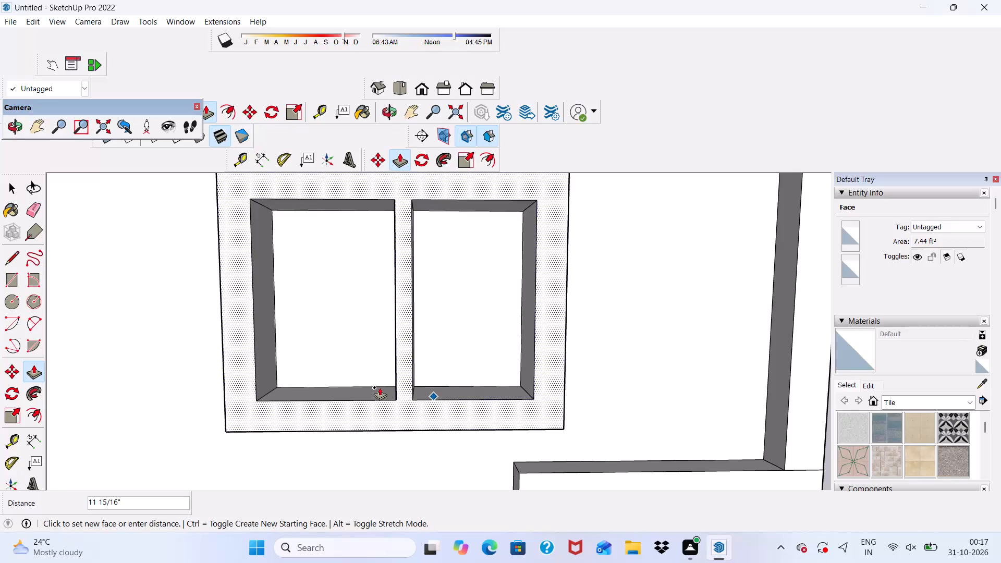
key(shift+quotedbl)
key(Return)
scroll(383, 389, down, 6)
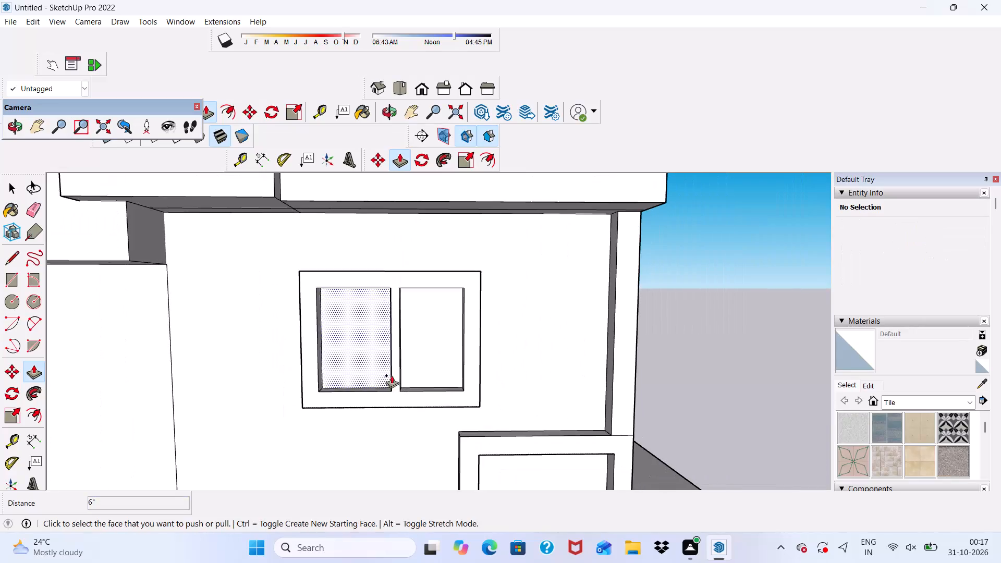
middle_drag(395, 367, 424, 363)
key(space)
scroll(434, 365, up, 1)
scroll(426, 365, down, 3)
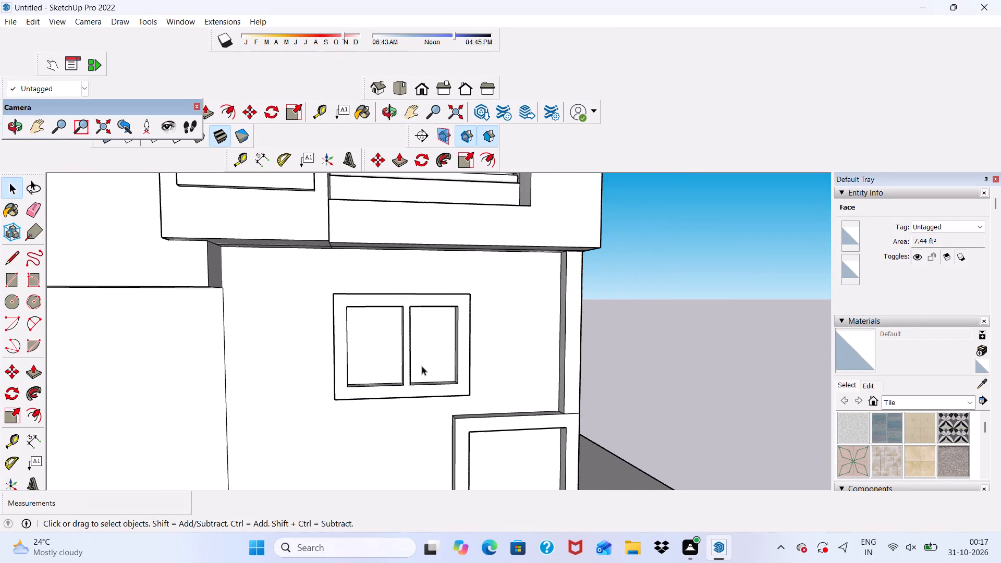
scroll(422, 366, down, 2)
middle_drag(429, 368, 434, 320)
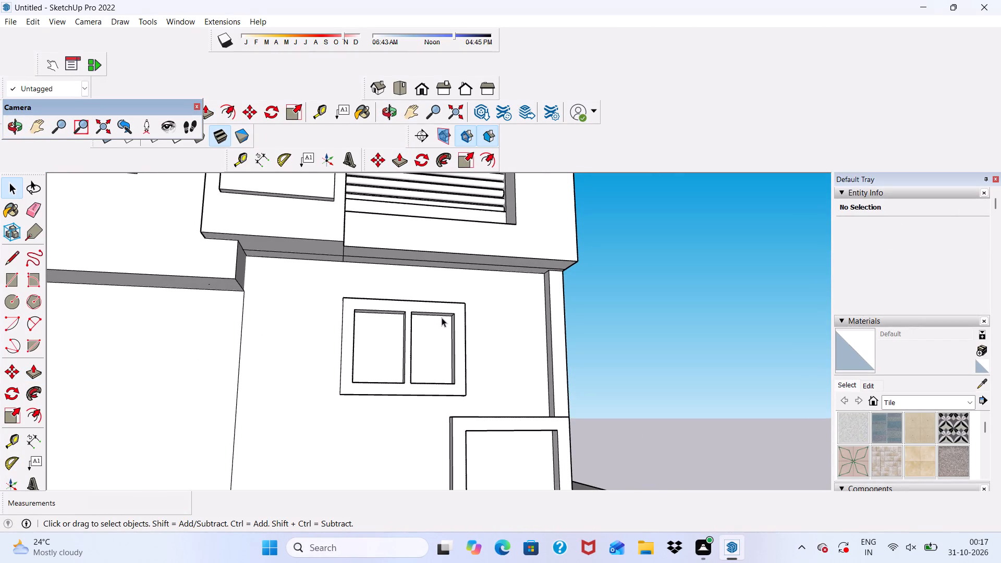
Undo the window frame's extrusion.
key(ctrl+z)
Draw a thin horizontal rectangle directly beneath the overhang, spanning the wall from its inner corner to the raised vertical strip.
middle_drag(449, 334, 468, 398)
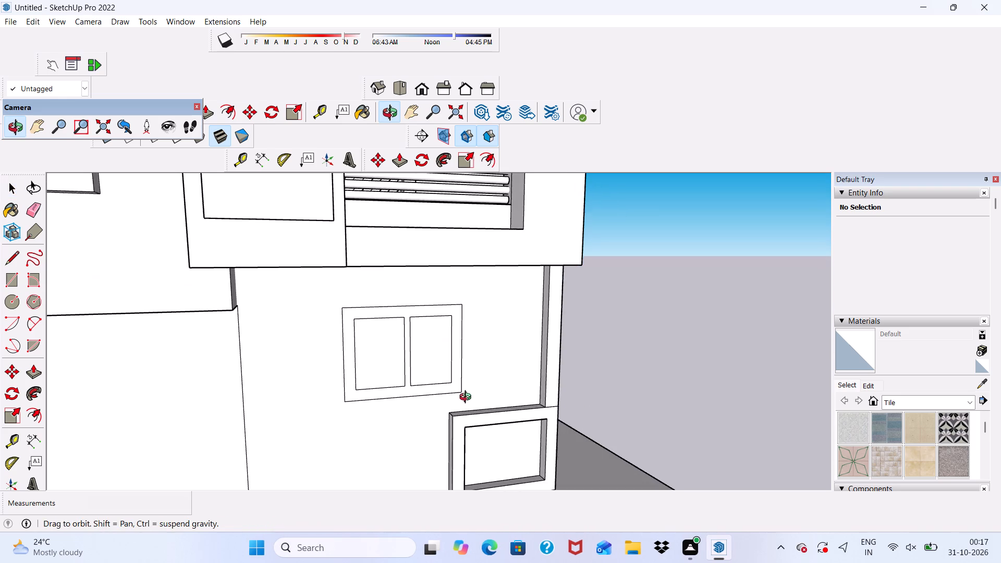
middle_drag(468, 398, 467, 397)
middle_drag(448, 368, 380, 334)
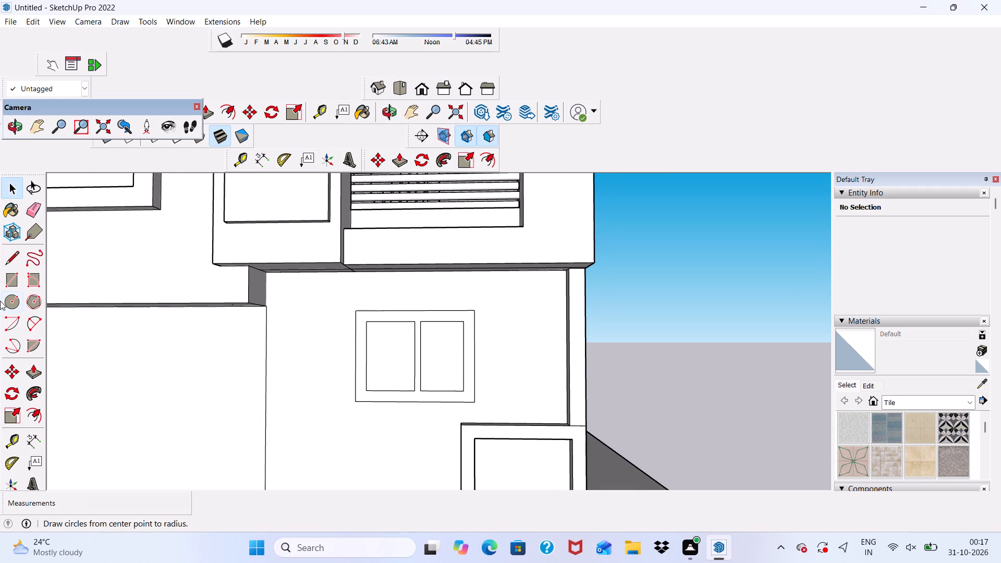
click(16, 286)
middle_drag(333, 315, 307, 287)
scroll(300, 295, up, 4)
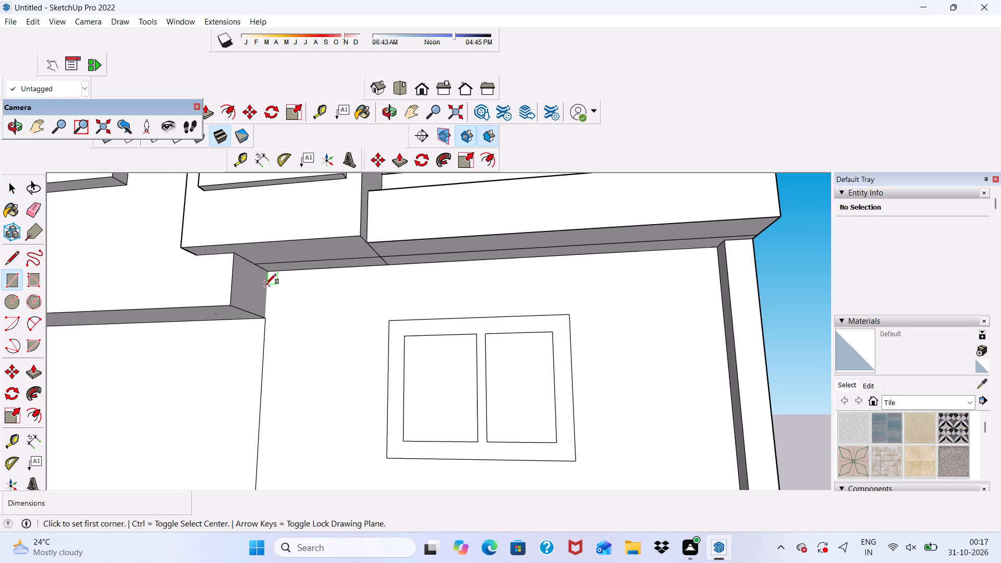
click(268, 275)
scroll(372, 315, down, 3)
scroll(596, 287, up, 2)
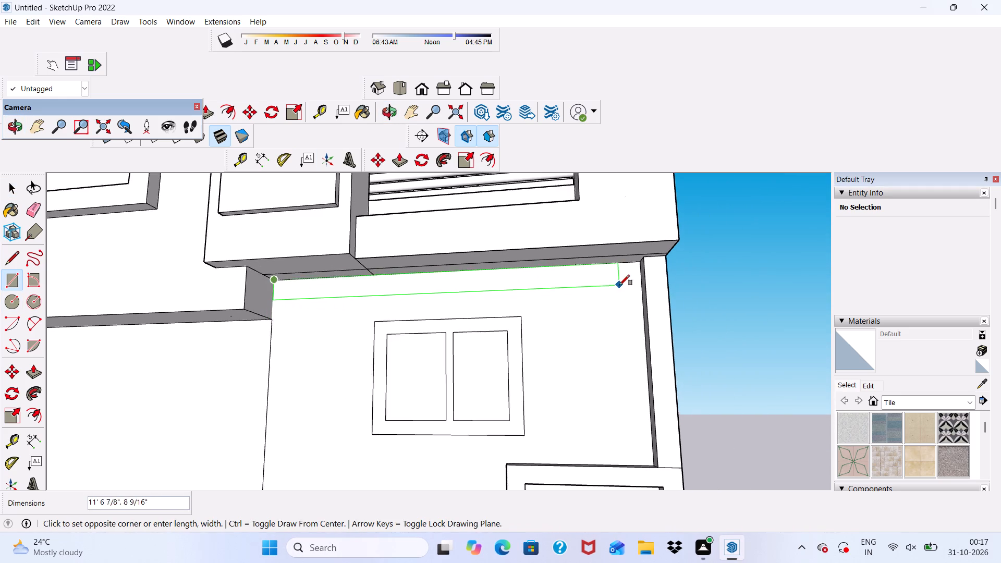
scroll(619, 285, up, 1)
click(645, 293)
Copy the thin horizontal rectangle beneath the overhang, with its edges, straight down the wall by about 1' 1 7/8".
scroll(559, 271, down, 1)
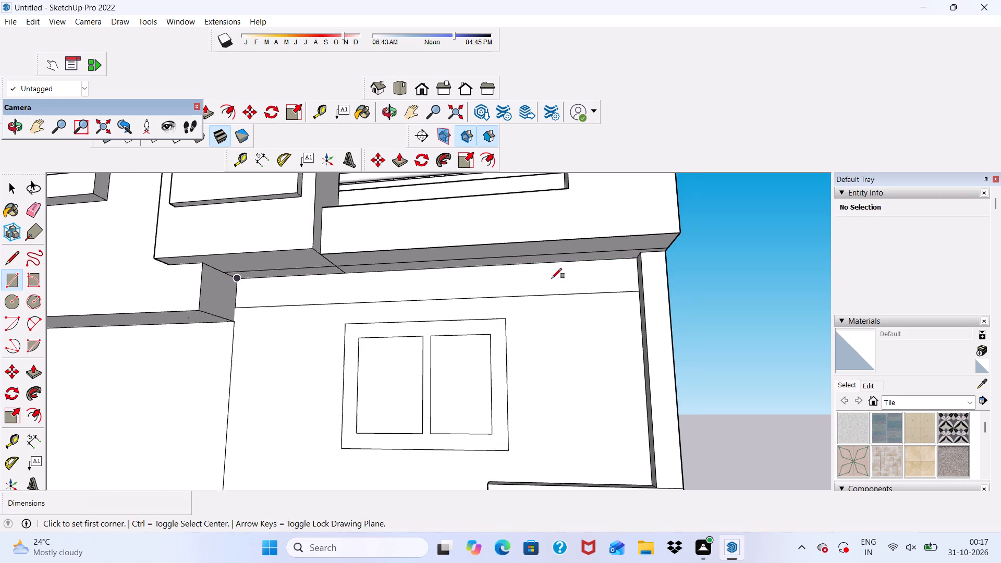
scroll(552, 278, down, 1)
middle_drag(552, 279, 592, 270)
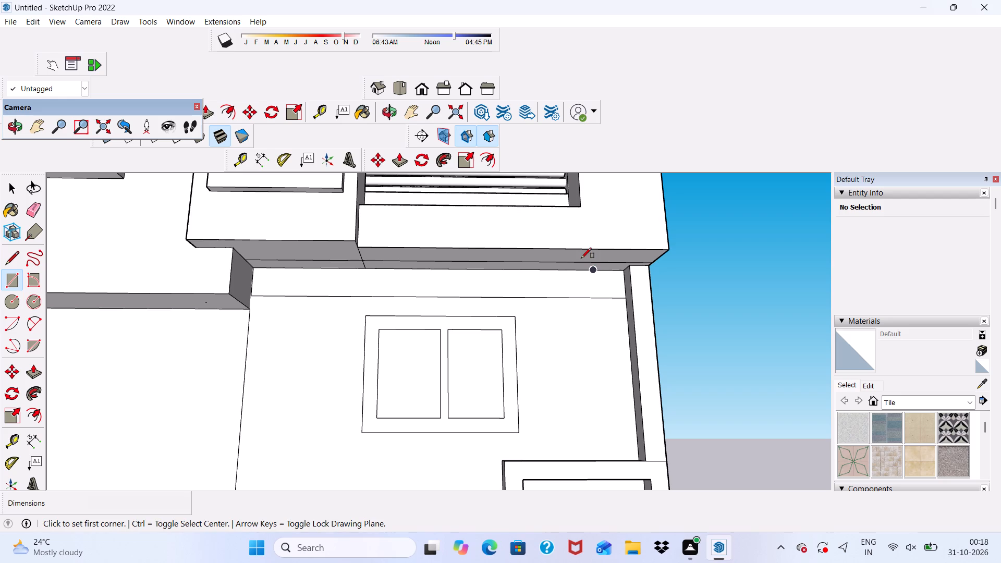
scroll(576, 339, up, 2)
scroll(504, 335, down, 3)
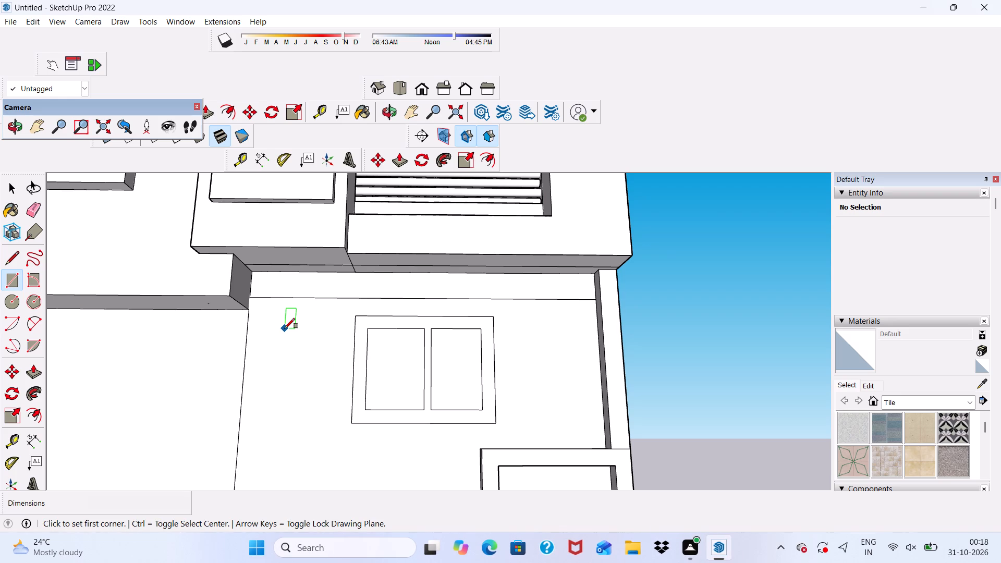
scroll(259, 255, down, 2)
scroll(355, 309, down, 1)
middle_drag(367, 312, 306, 370)
key(space)
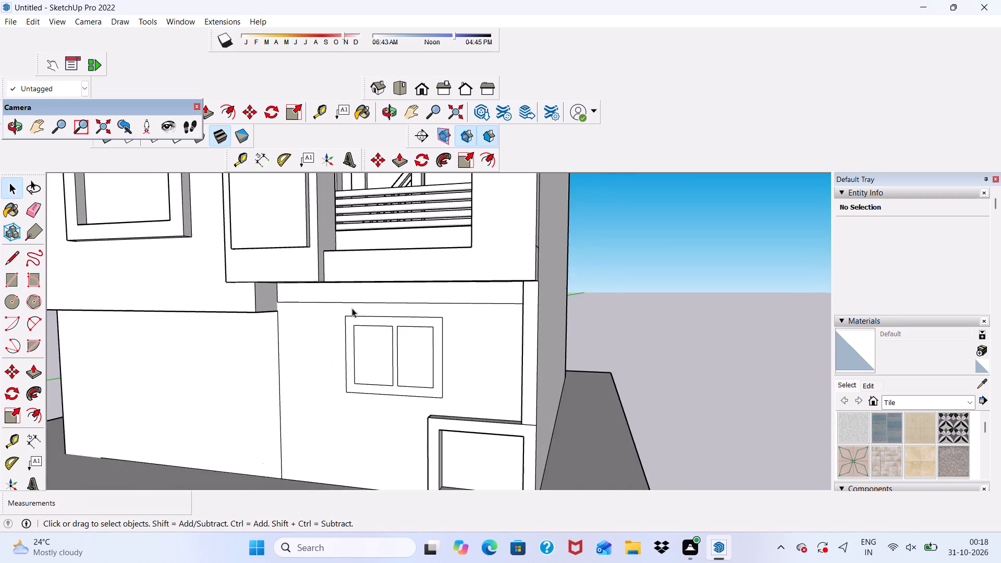
scroll(343, 290, up, 3)
double_click(344, 302)
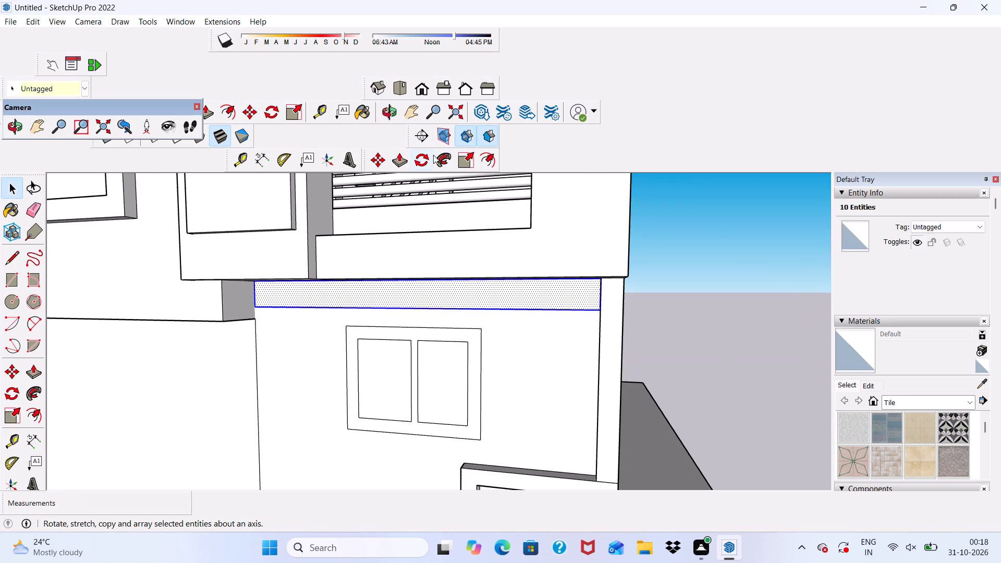
click(384, 160)
click(396, 300)
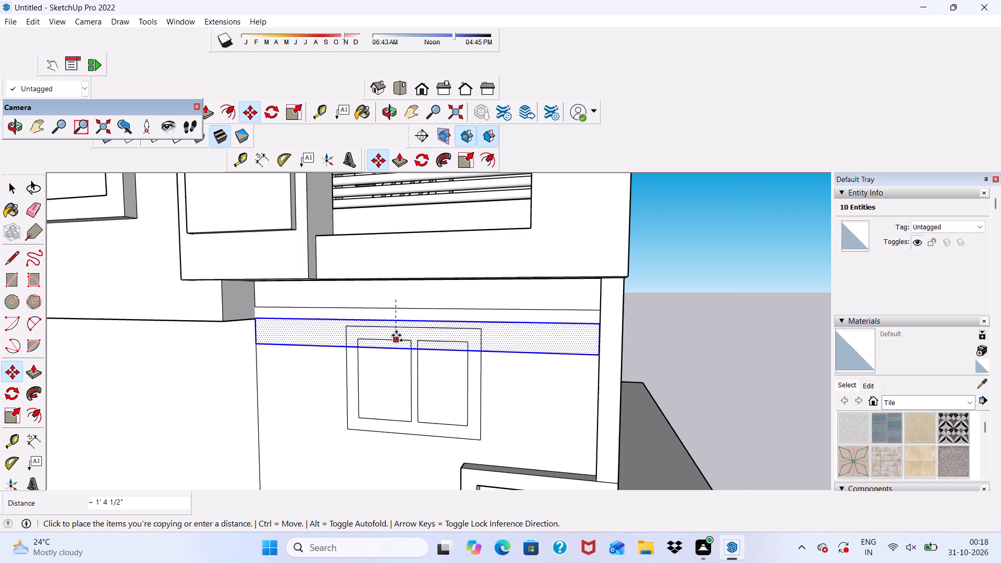
scroll(396, 331, up, 2)
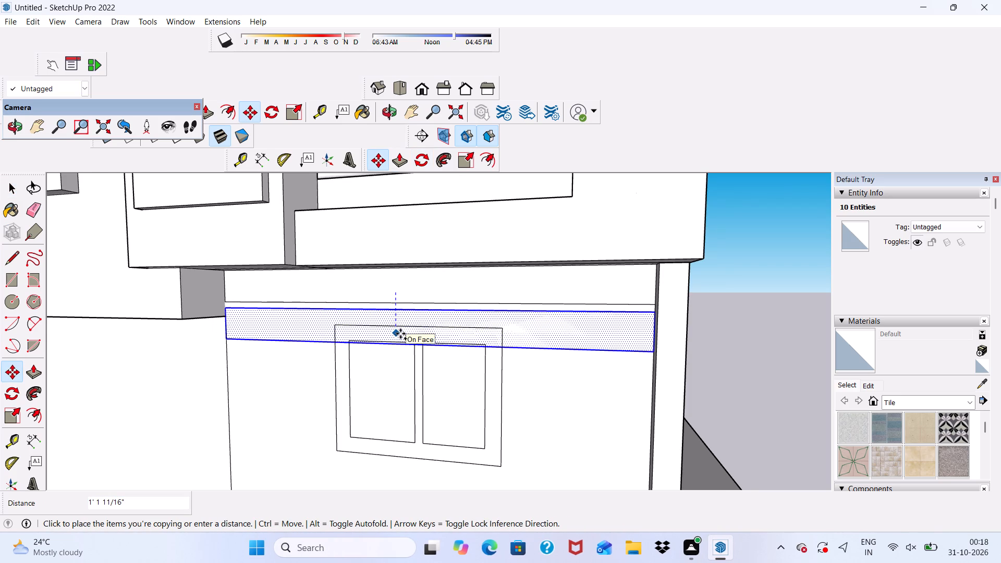
click(399, 334)
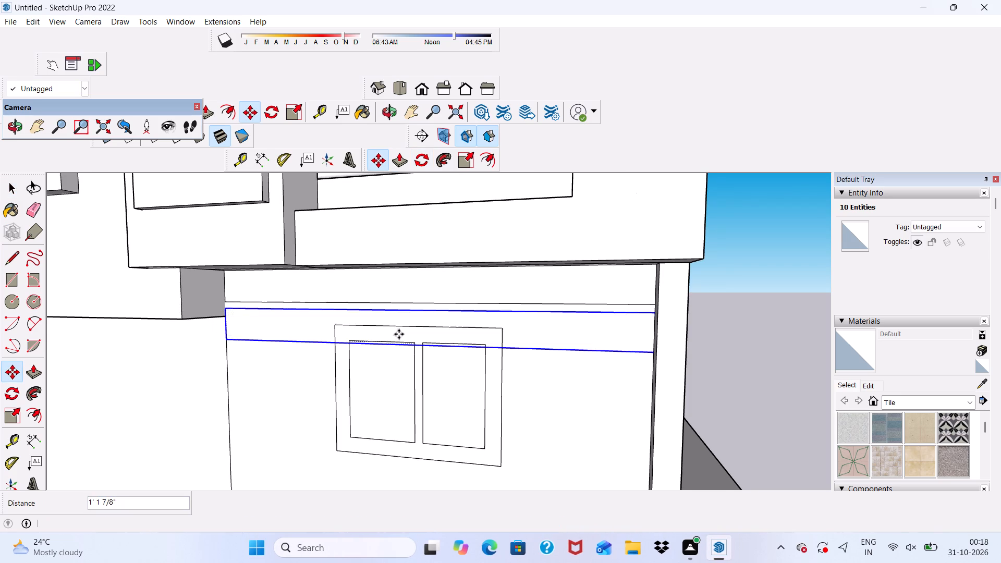
Repeat the strip copy as an array of 15 evenly spaced copies down the wall.
scroll(414, 331, down, 2)
middle_drag(430, 334, 487, 302)
scroll(710, 337, down, 3)
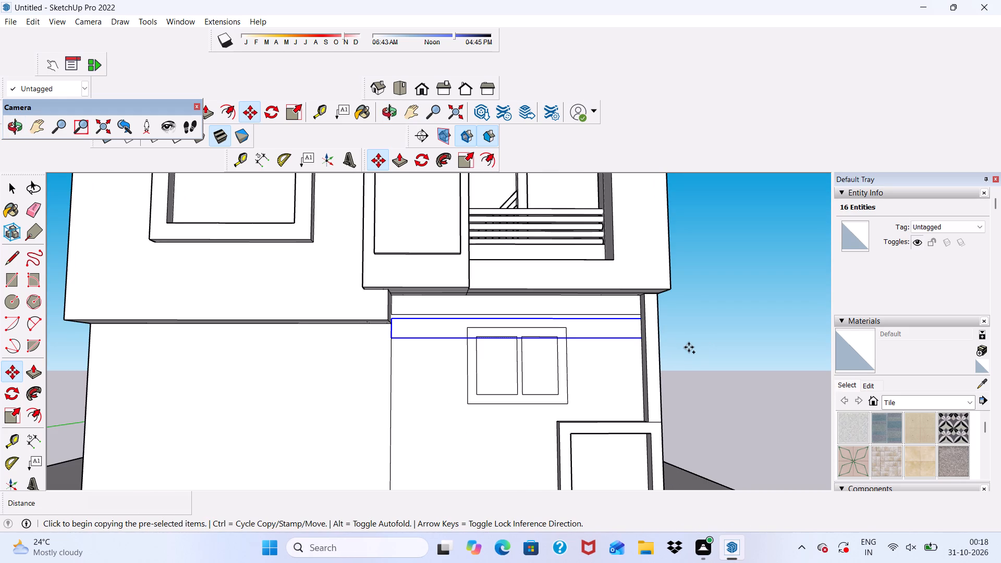
key(shift+asterisk)
text(15)
key(Return)
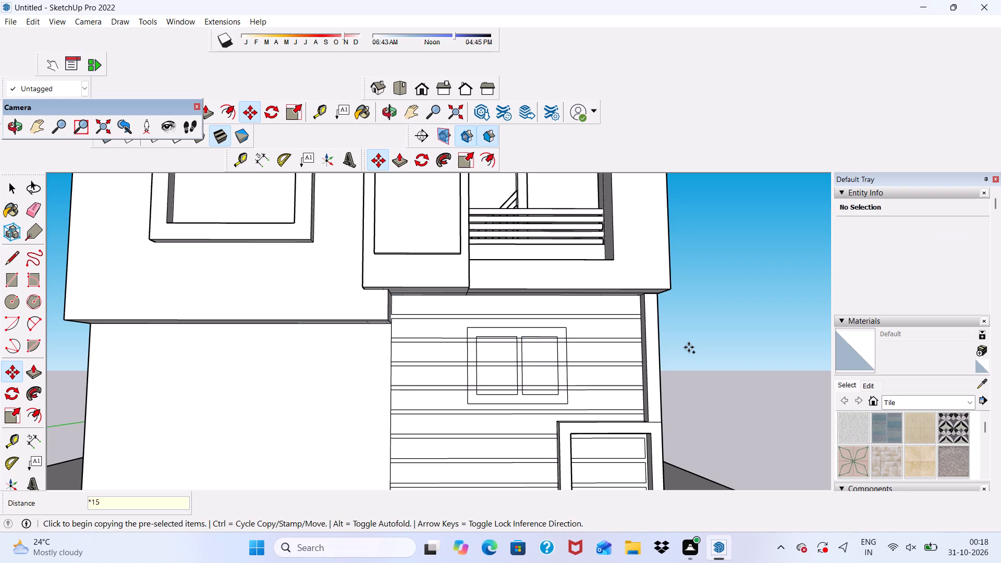
Erase the long edges of the uppermost surplus strips that extend below the ground slab.
scroll(646, 319, down, 10)
middle_drag(623, 390, 609, 421)
scroll(565, 358, up, 7)
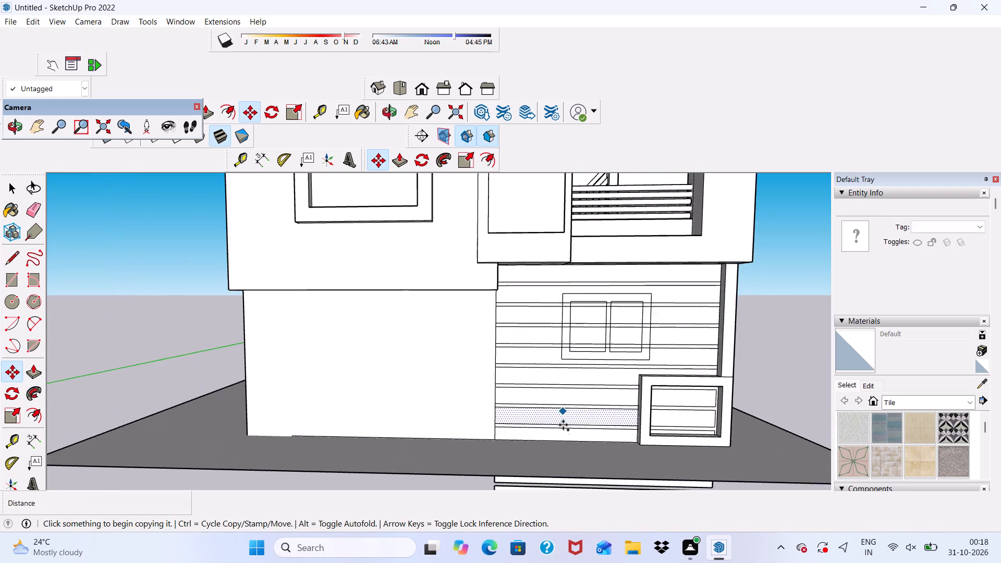
scroll(563, 425, down, 2)
middle_drag(566, 423, 579, 395)
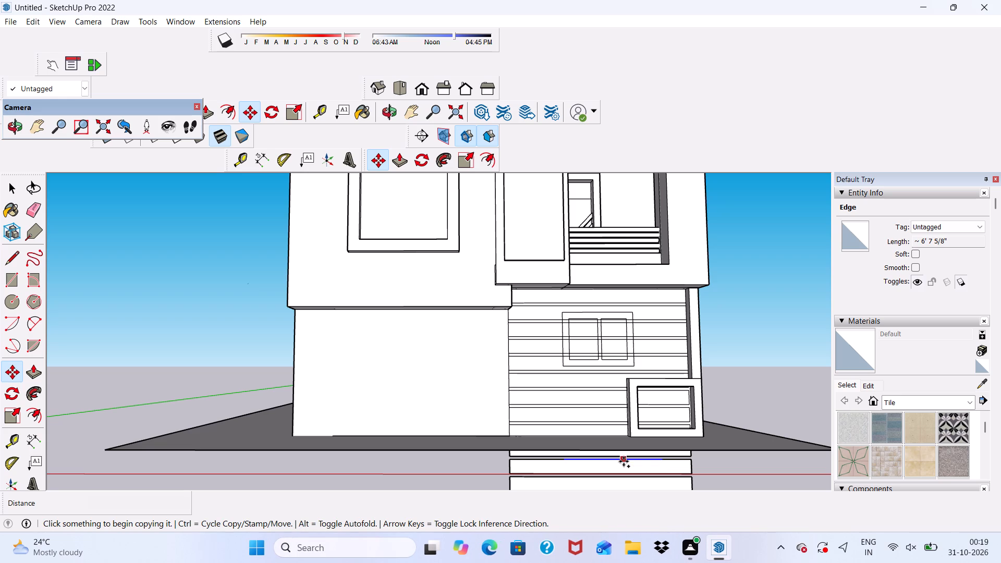
key(space)
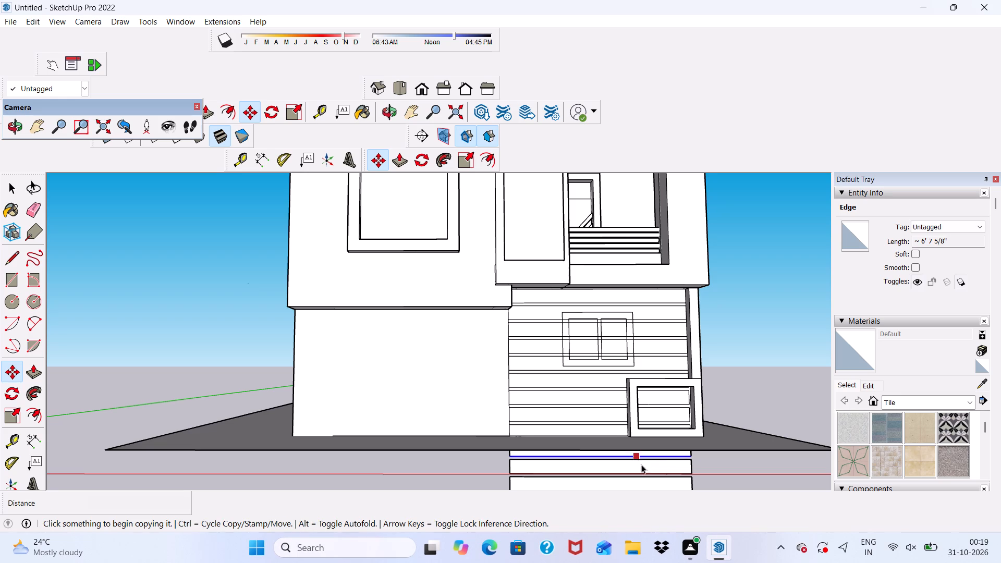
scroll(645, 472, down, 4)
middle_drag(615, 406, 621, 382)
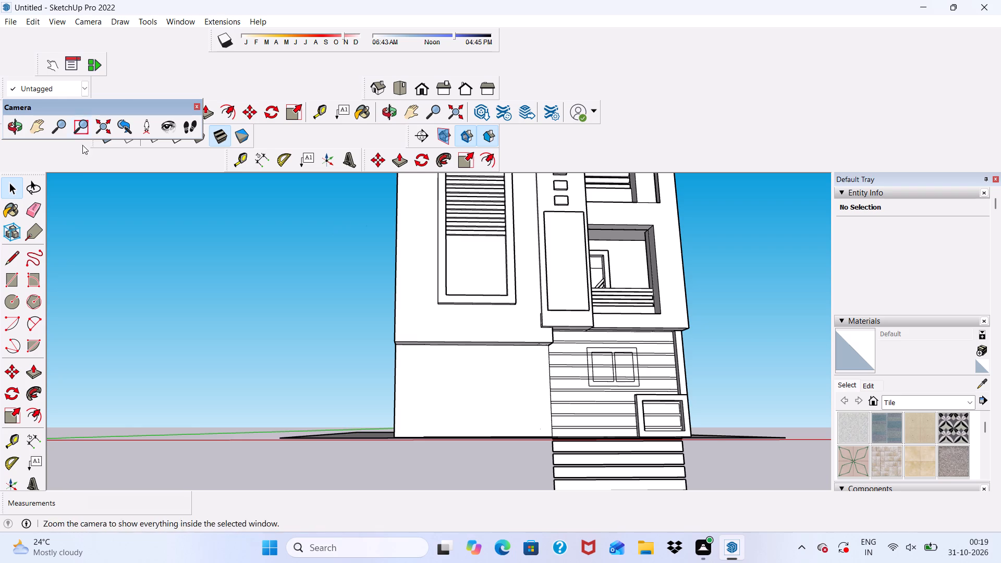
click(40, 208)
scroll(111, 220, down, 5)
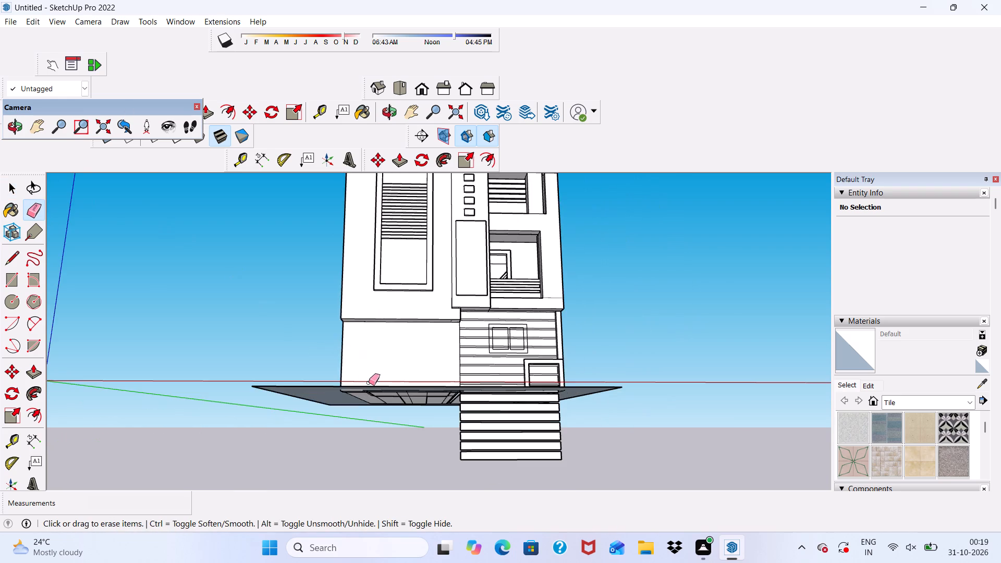
middle_drag(369, 383, 417, 351)
scroll(518, 380, up, 20)
scroll(518, 380, up, 2)
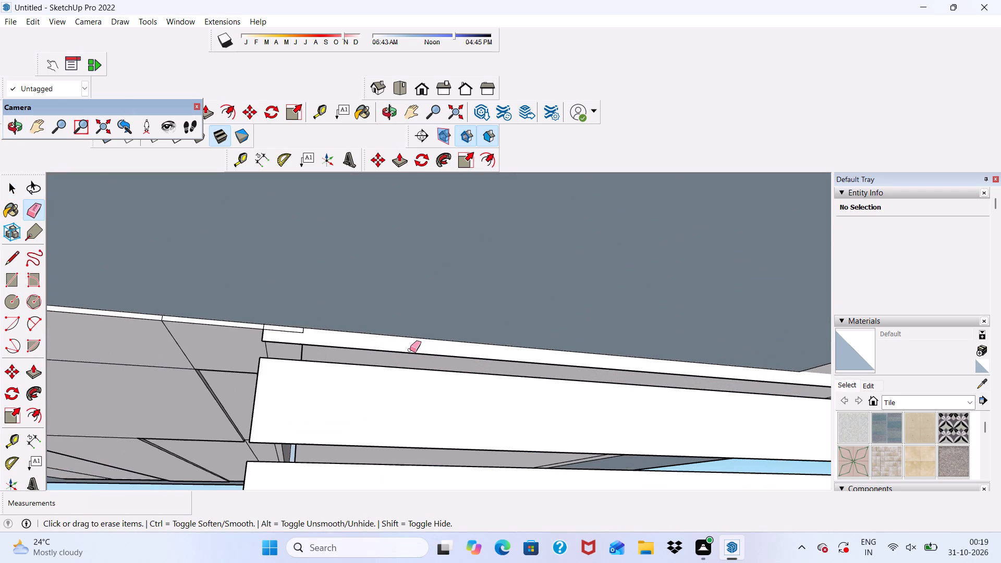
click(410, 350)
click(410, 350)
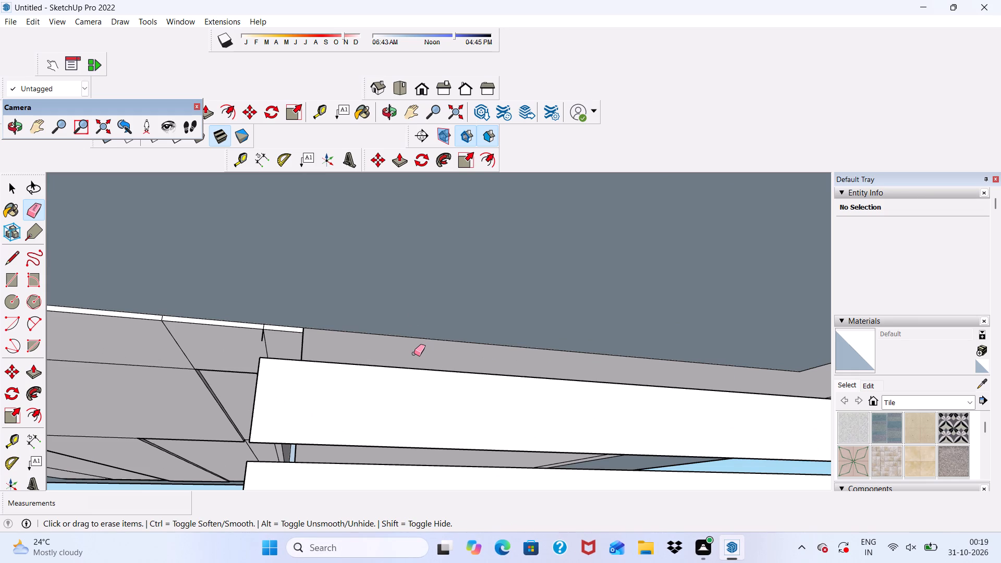
scroll(395, 293, down, 2)
scroll(350, 366, up, 4)
click(390, 350)
scroll(394, 350, down, 3)
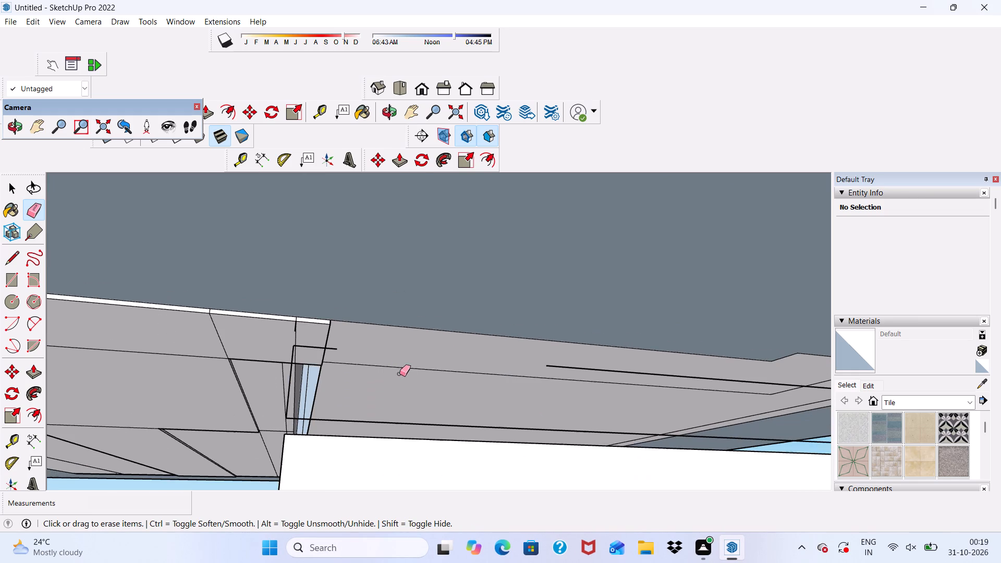
drag(410, 414, 414, 429)
scroll(396, 302, down, 6)
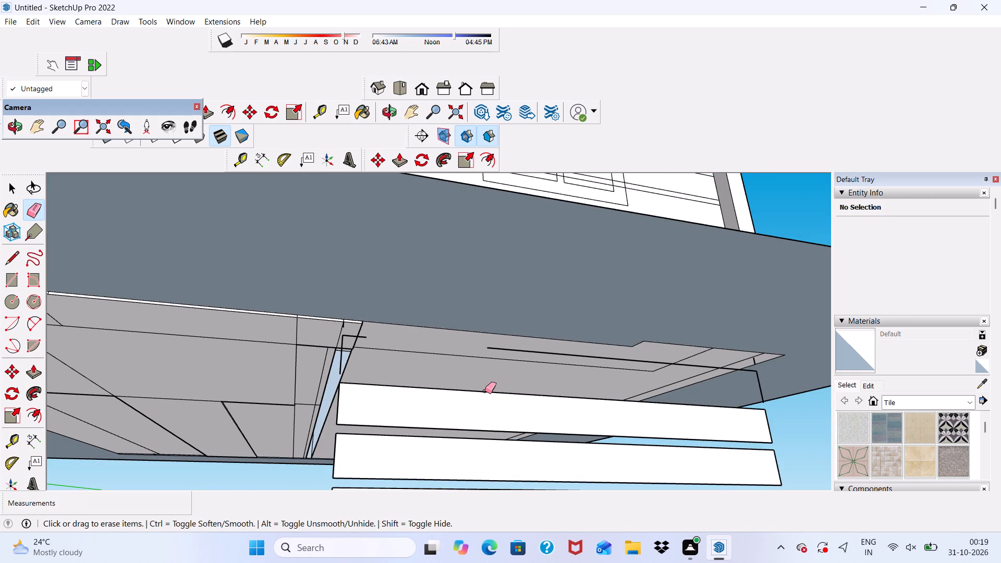
drag(485, 391, 482, 411)
drag(478, 433, 479, 441)
click(476, 427)
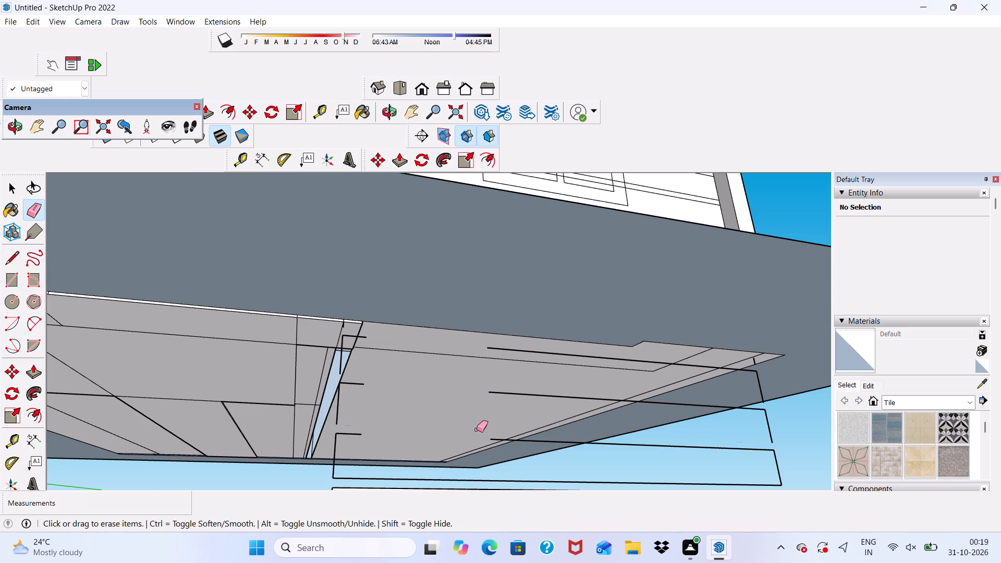
Erase the long edges of the remaining lower surplus strips hanging below the ground slab.
scroll(414, 365, down, 5)
middle_drag(465, 431, 457, 466)
scroll(436, 423, down, 4)
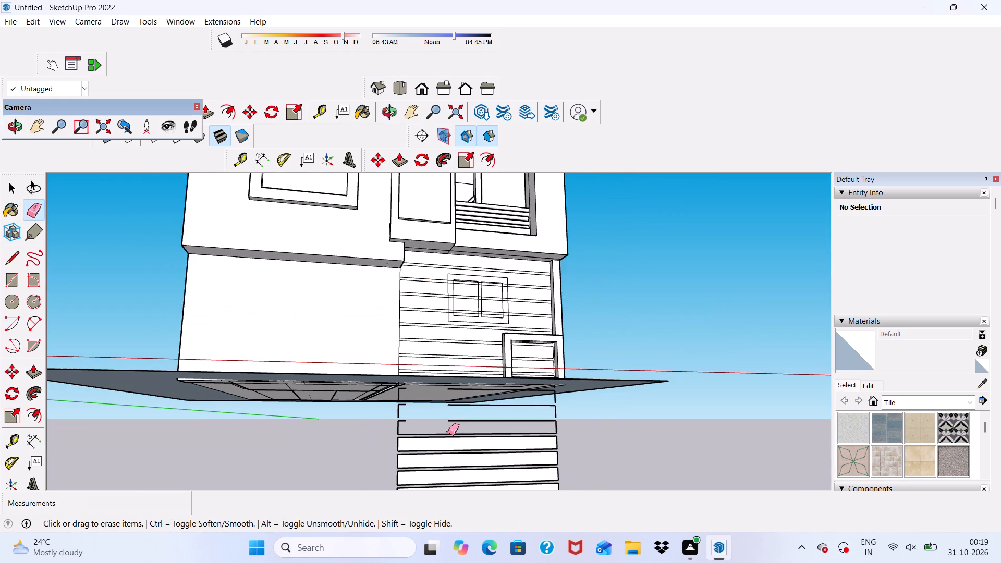
drag(448, 433, 454, 456)
scroll(446, 398, down, 5)
drag(460, 434, 462, 457)
scroll(458, 440, up, 3)
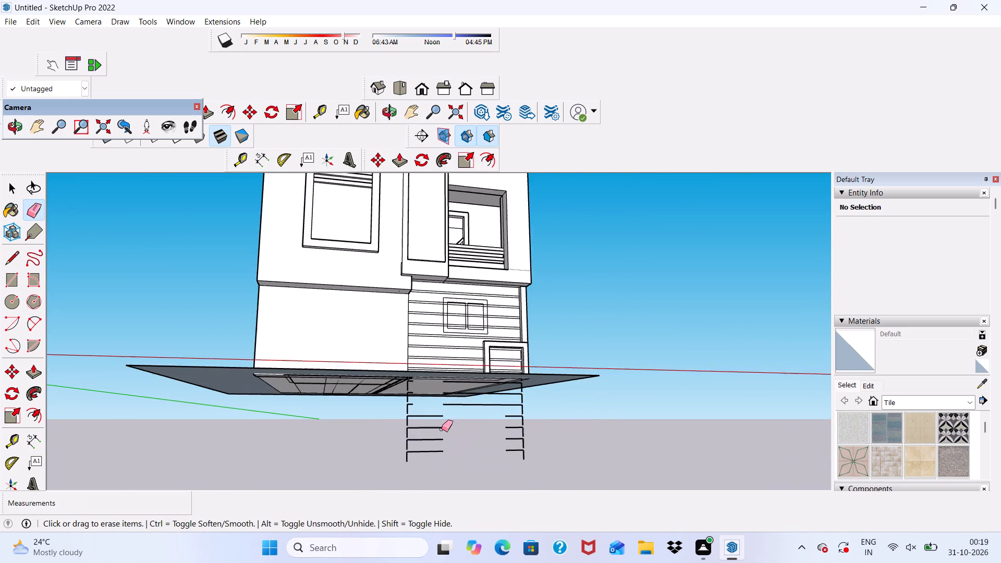
Erase the leftover edge fragments of the surplus strips on the wall's inner-corner side below the slab.
scroll(416, 401, up, 9)
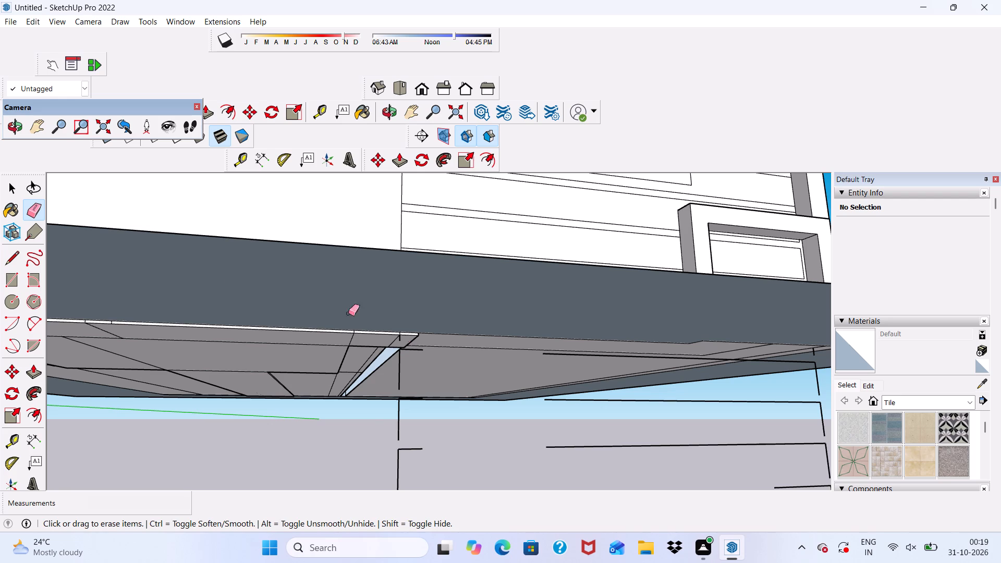
scroll(289, 284, down, 5)
scroll(399, 409, up, 5)
scroll(370, 348, down, 4)
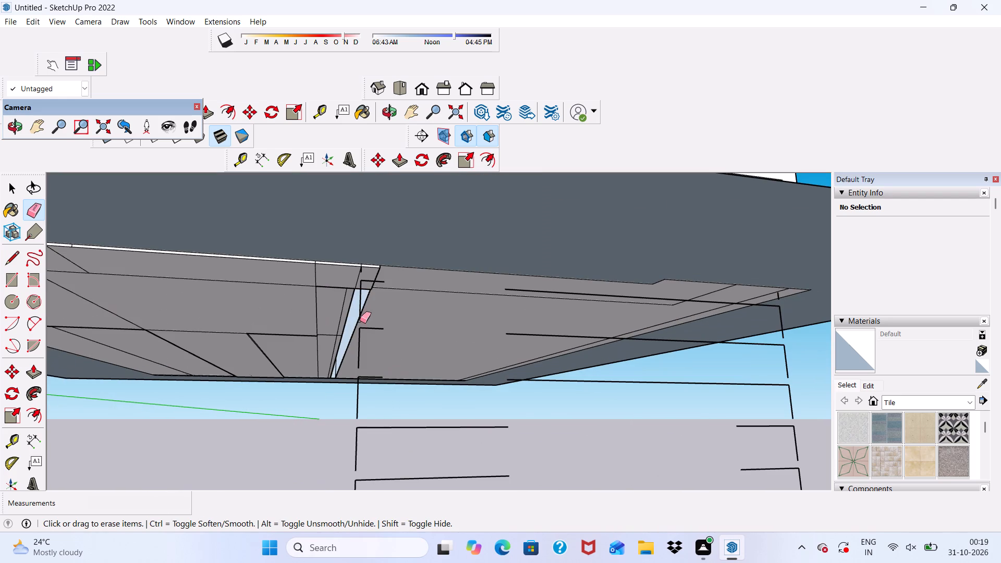
drag(356, 302, 361, 303)
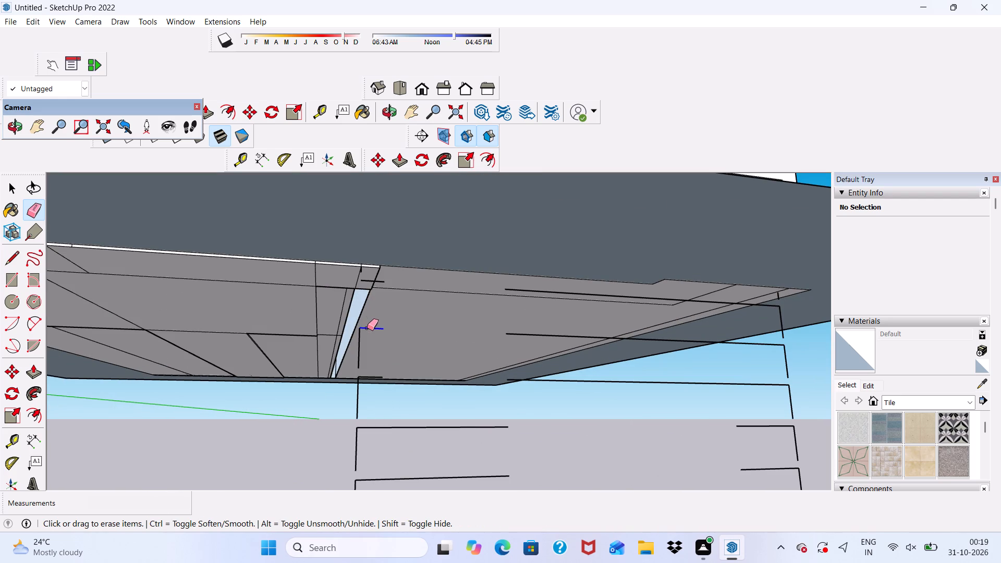
click(367, 328)
drag(366, 350, 359, 355)
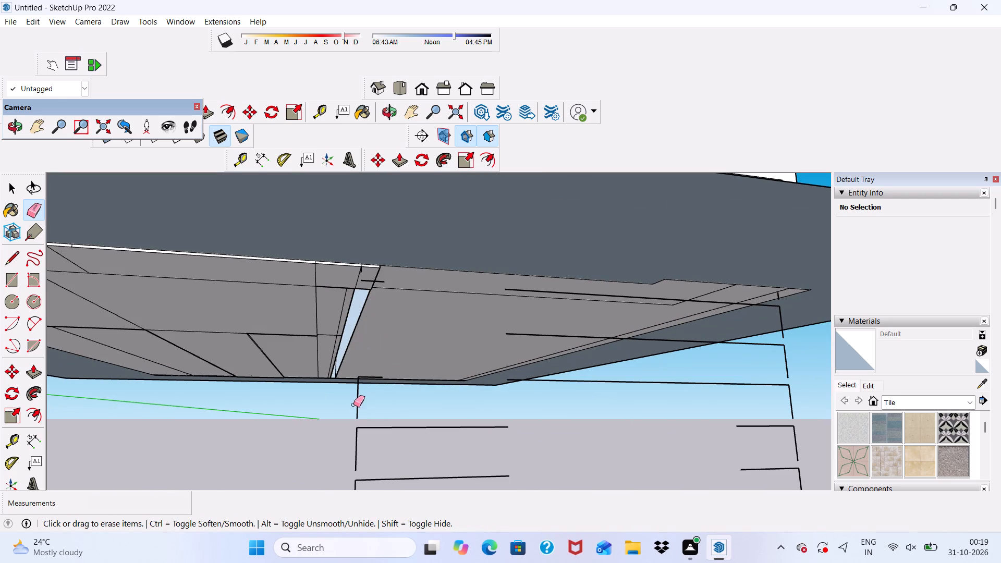
drag(353, 405, 358, 402)
scroll(366, 431, down, 3)
drag(372, 435, 377, 439)
scroll(377, 408, down, 5)
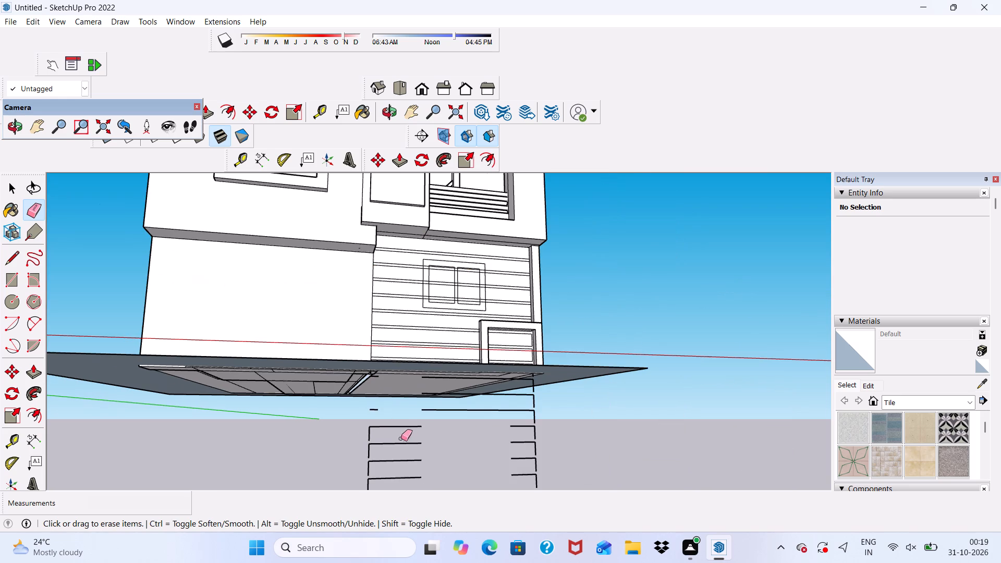
drag(392, 423, 386, 490)
scroll(375, 426, up, 2)
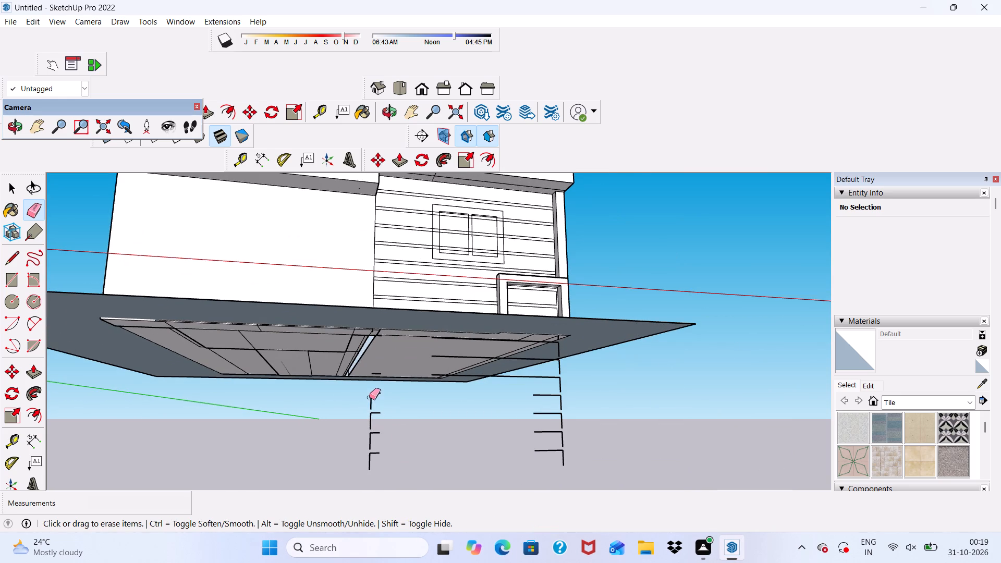
drag(369, 397, 376, 395)
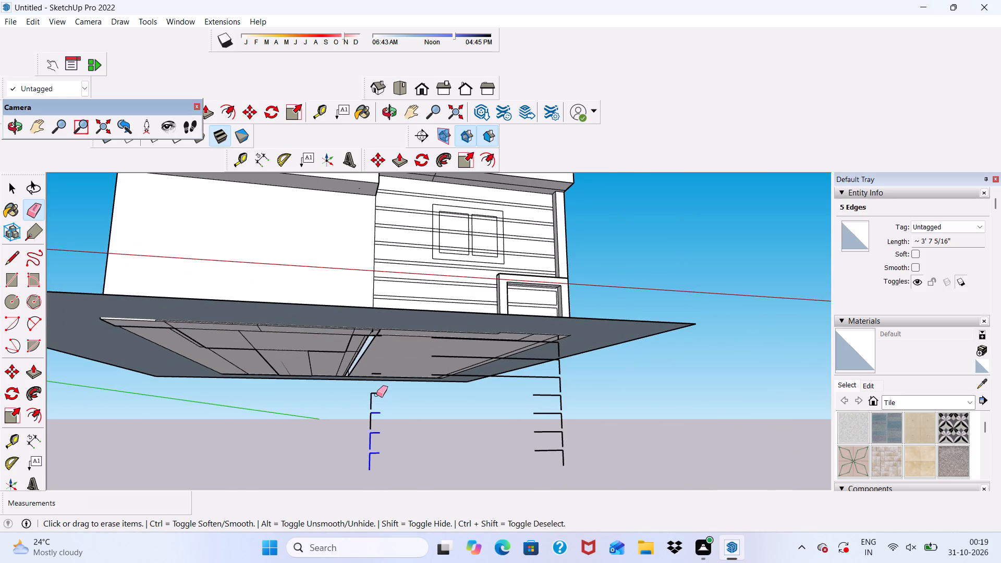
drag(376, 395, 367, 421)
drag(369, 391, 373, 403)
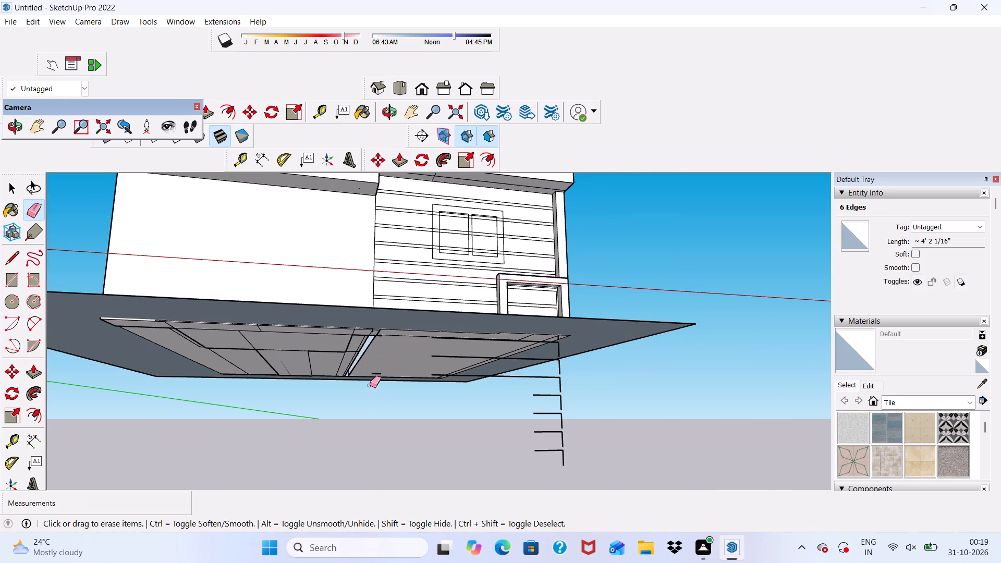
click(374, 371)
click(376, 374)
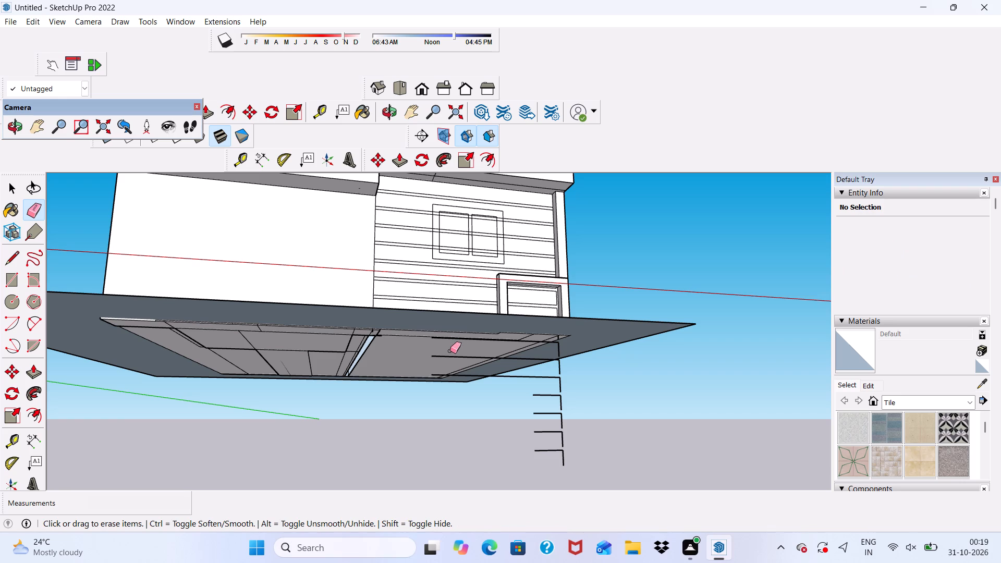
Erase the outer segment of the uppermost surplus strip edge still hanging under the ground slab.
middle_drag(458, 350, 385, 339)
scroll(530, 327, up, 4)
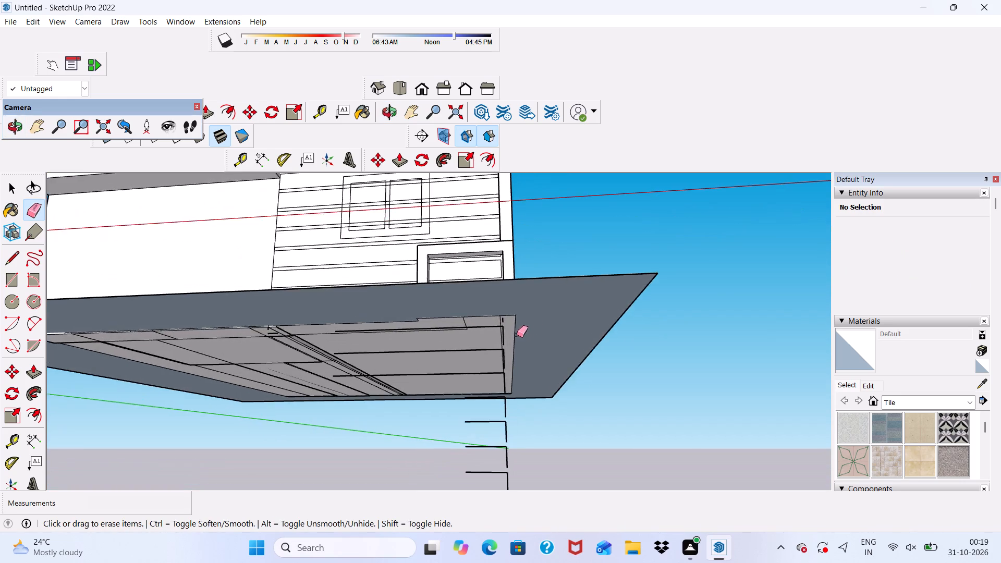
scroll(517, 335, up, 8)
drag(458, 321, 459, 346)
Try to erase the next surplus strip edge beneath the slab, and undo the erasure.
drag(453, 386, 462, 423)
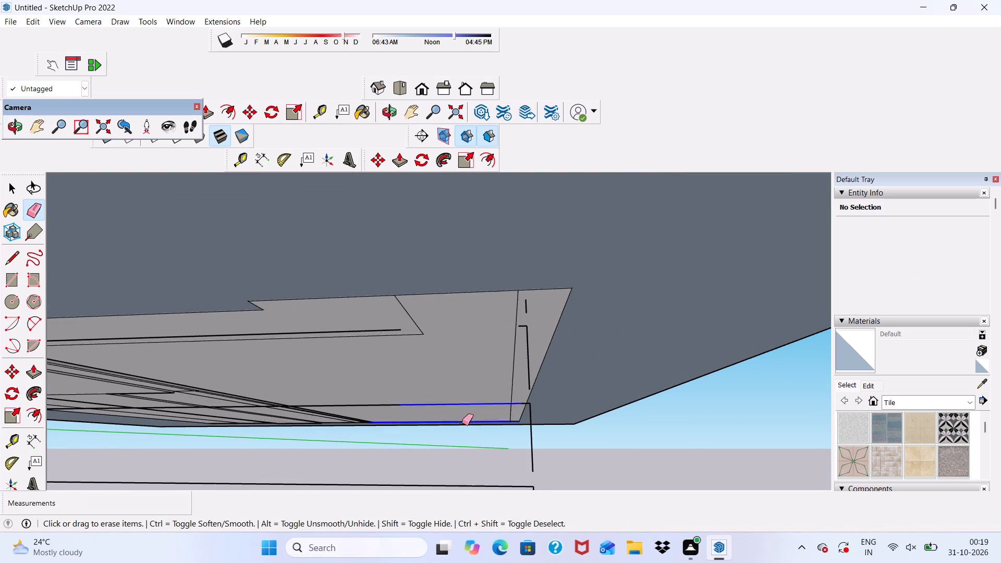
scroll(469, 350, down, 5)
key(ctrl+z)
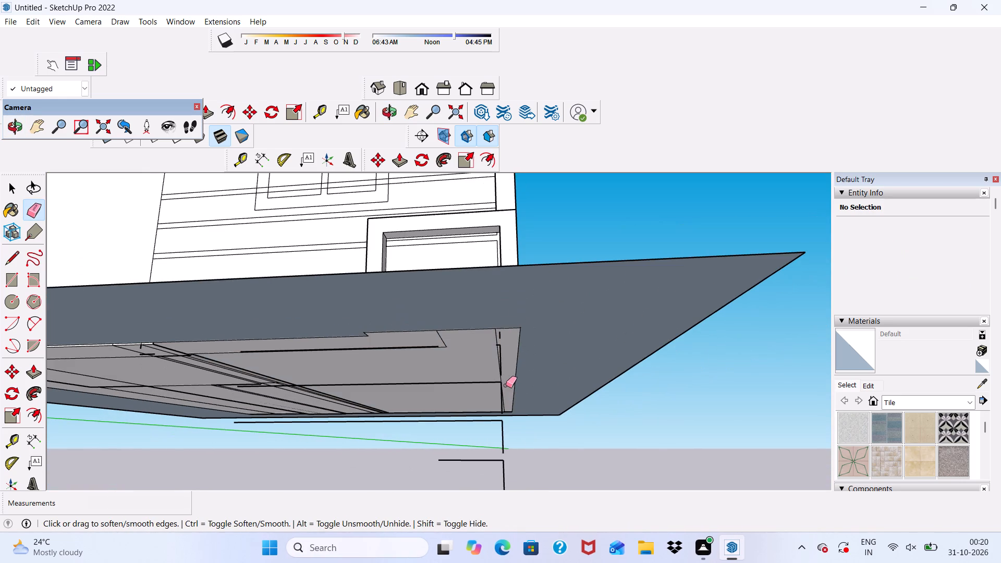
Erase the uppermost surplus strip's remaining long edge and end edge, plus the outer segments of the next strip edges below the slab.
scroll(506, 387, down, 3)
middle_drag(514, 396, 399, 405)
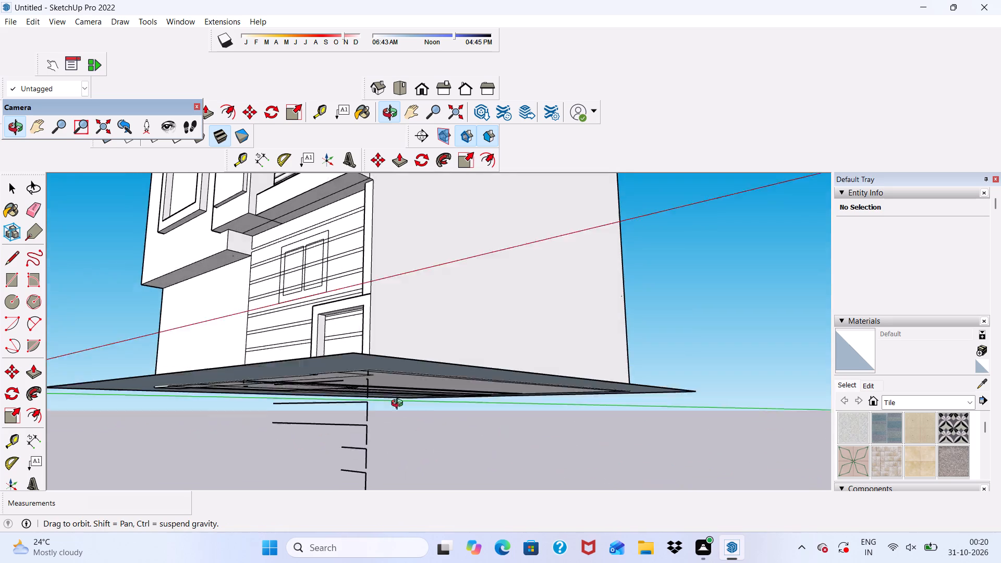
middle_drag(399, 405, 399, 399)
middle_drag(399, 399, 548, 402)
scroll(518, 381, up, 5)
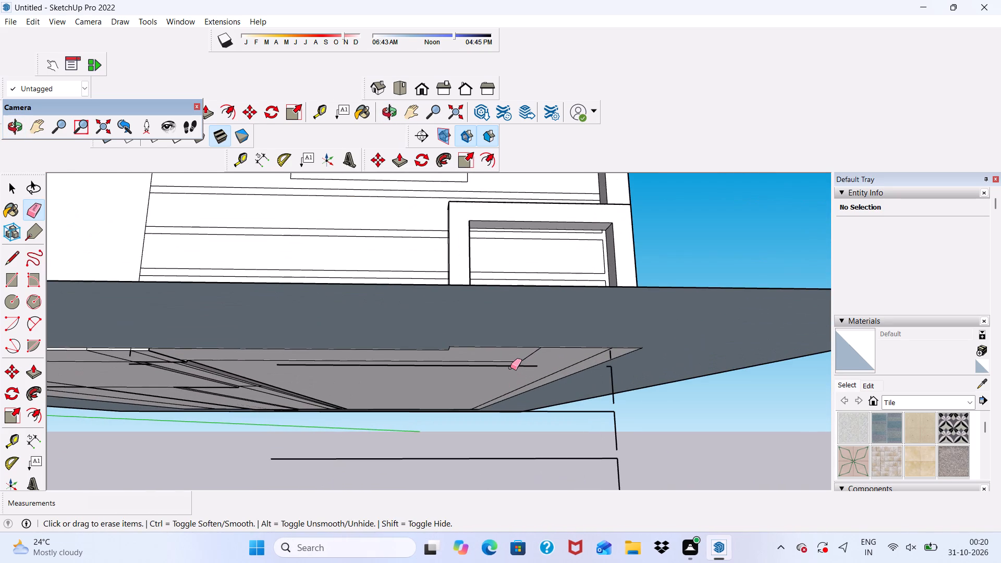
click(510, 368)
click(510, 365)
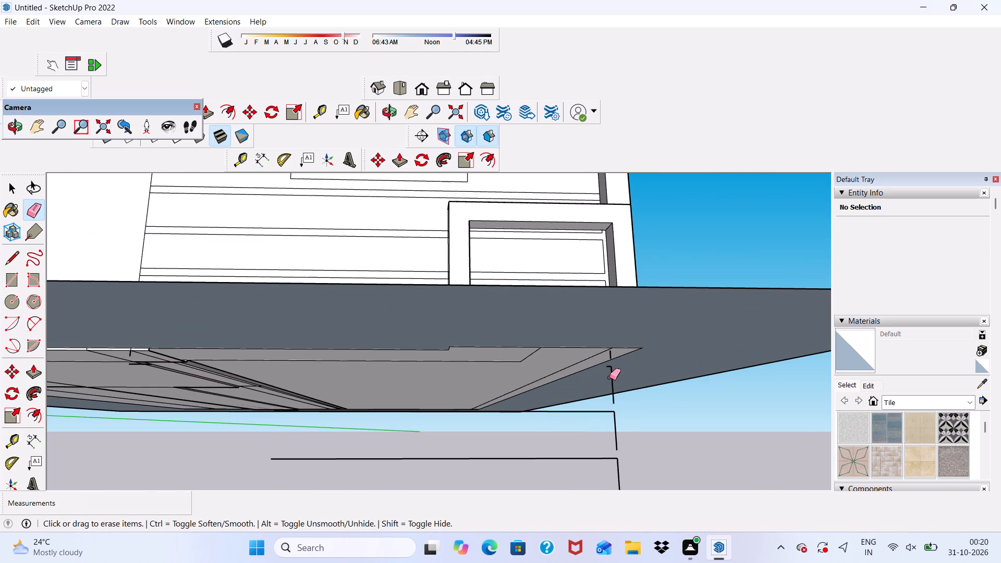
click(609, 377)
click(612, 368)
drag(581, 408, 581, 418)
scroll(577, 417, down, 2)
drag(577, 443, 578, 448)
Erase the two remaining long strip edges below the slab and the adjoining vertical end edges at the building's outer corner.
scroll(576, 444, down, 8)
middle_drag(600, 471, 596, 471)
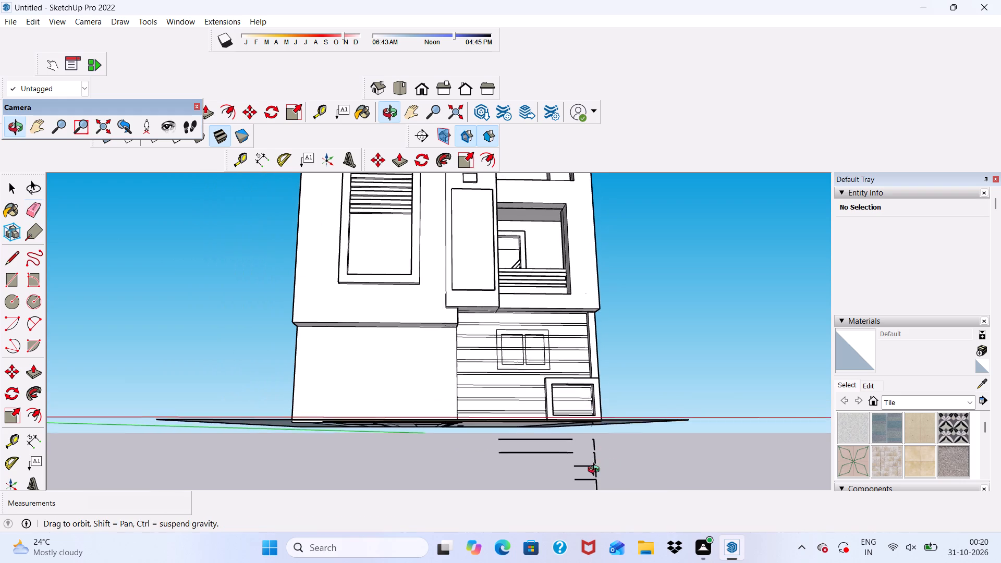
middle_drag(596, 471, 541, 468)
scroll(532, 426, up, 3)
drag(523, 441, 521, 452)
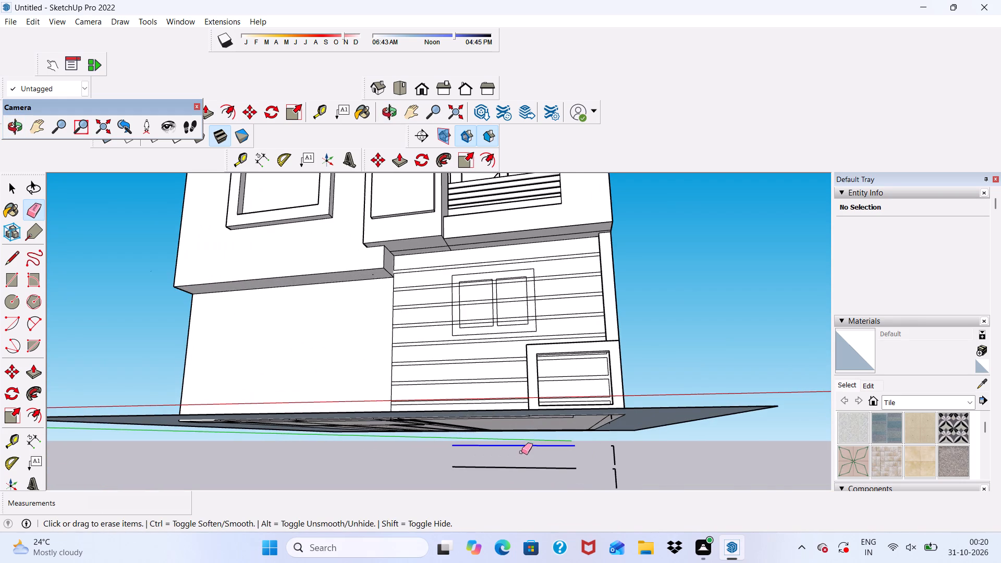
drag(521, 452, 520, 473)
drag(593, 454, 617, 469)
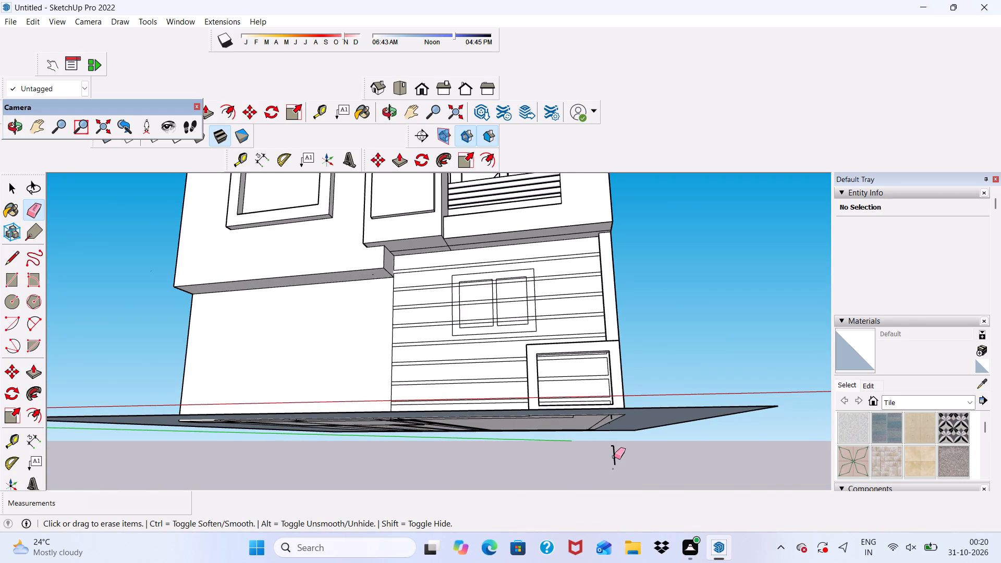
drag(614, 457, 617, 463)
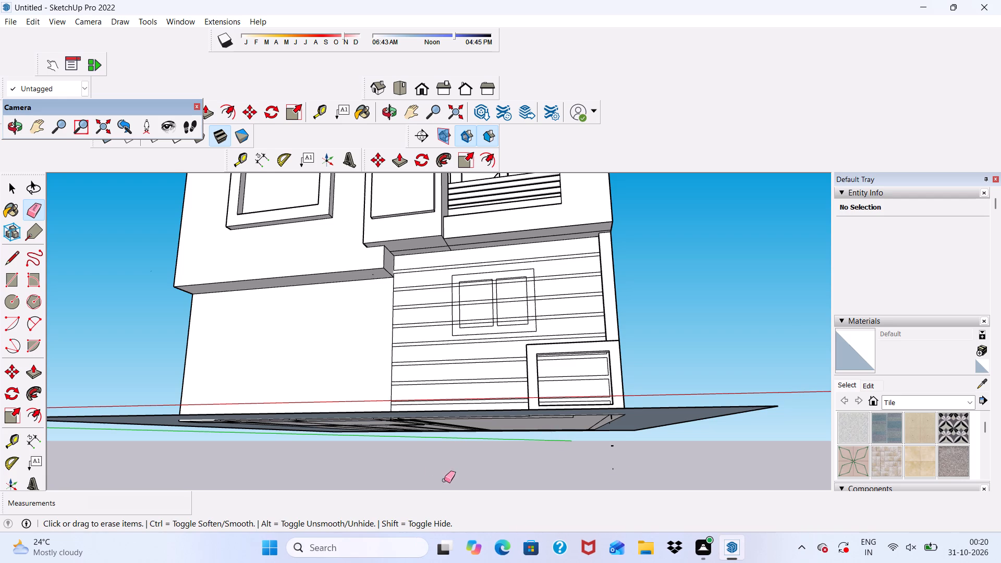
Erase more surplus strip end fragments beneath the slab's outer corner, undoing any accidental erasure of the slab.
scroll(449, 487, down, 1)
scroll(474, 385, down, 2)
middle_drag(493, 435, 526, 387)
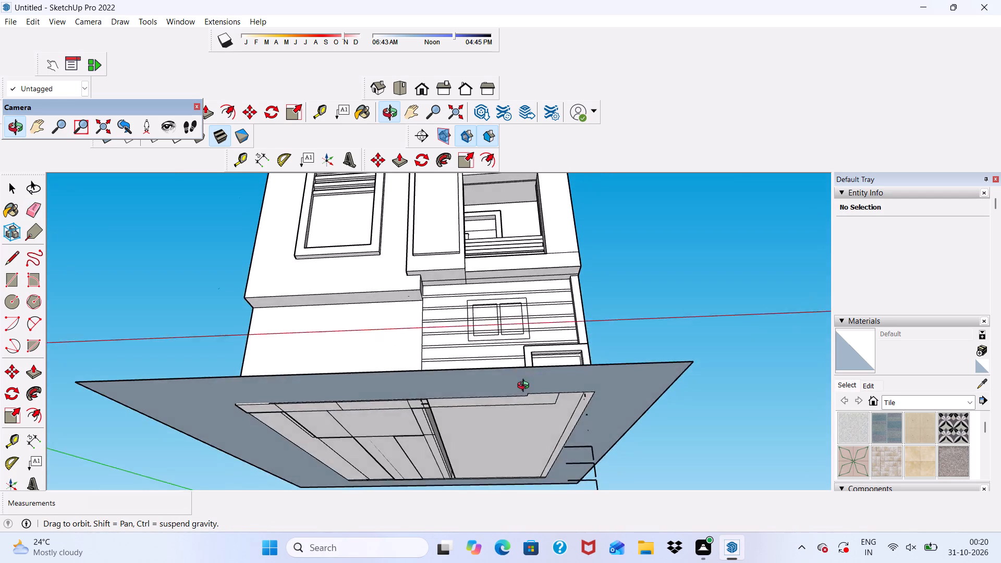
middle_drag(526, 387, 530, 393)
scroll(579, 424, up, 6)
drag(596, 411, 598, 419)
drag(596, 413, 593, 421)
drag(595, 411, 593, 435)
scroll(581, 393, down, 5)
drag(574, 439, 577, 447)
scroll(567, 427, down, 2)
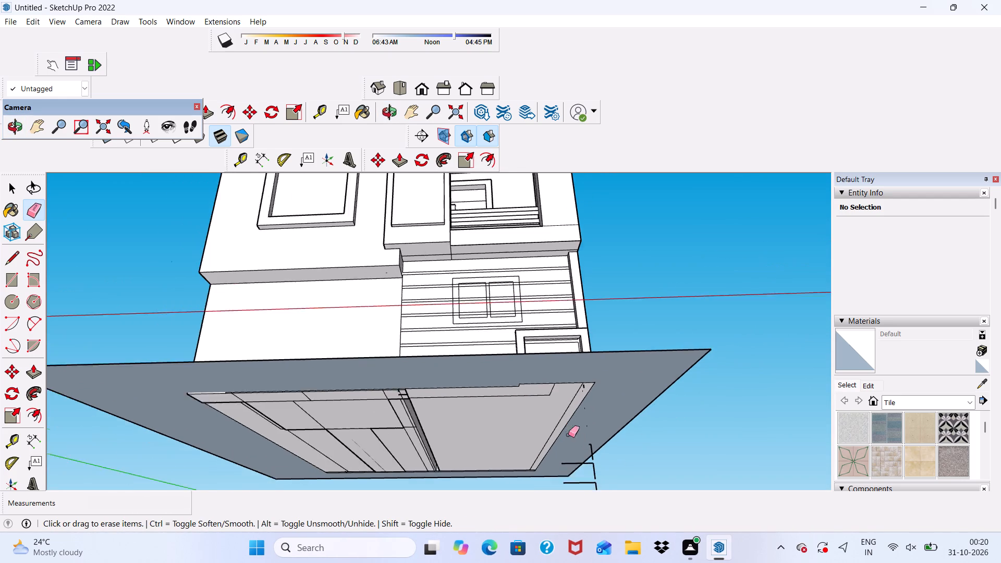
scroll(568, 435, down, 2)
drag(586, 444, 587, 450)
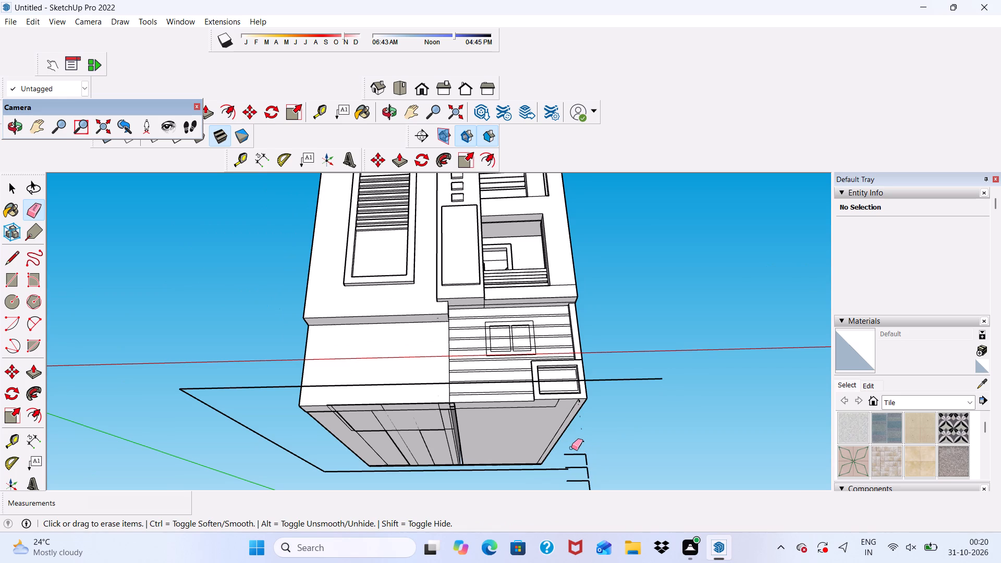
key(ctrl+z)
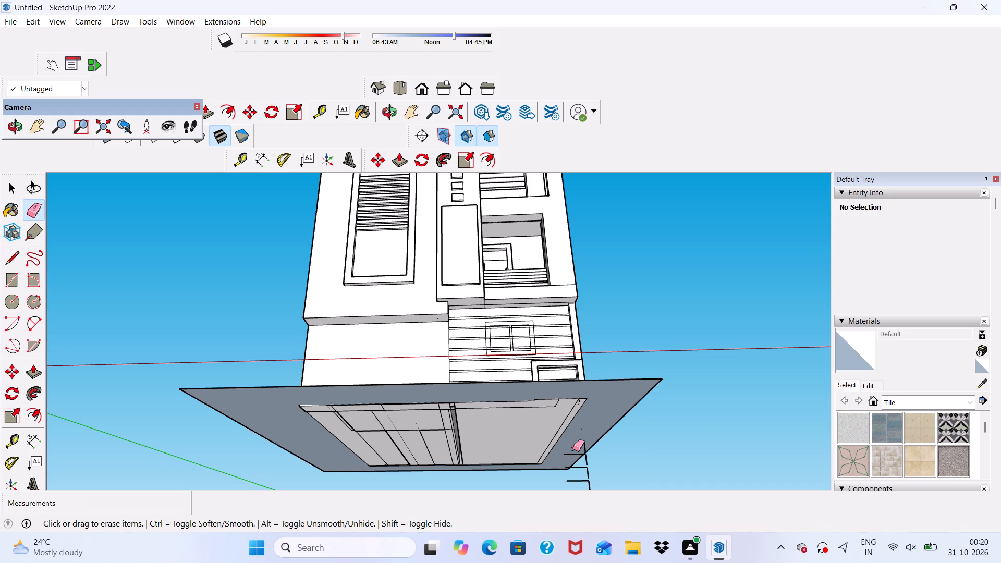
Erase the short vertical end edge just above the last three surplus strips below the slab.
scroll(594, 412, down, 3)
middle_drag(596, 427, 566, 443)
scroll(559, 441, up, 3)
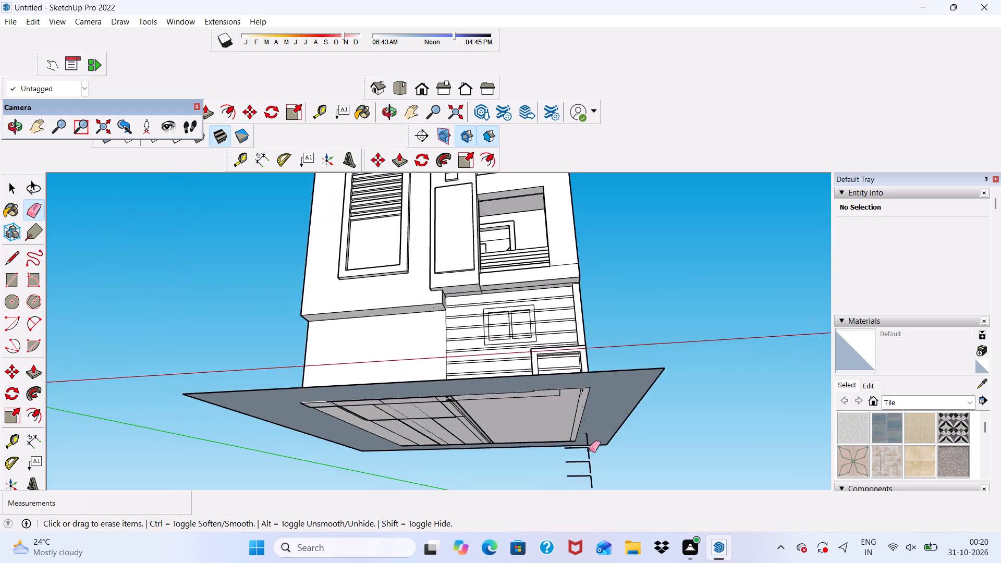
scroll(589, 450, up, 2)
click(587, 437)
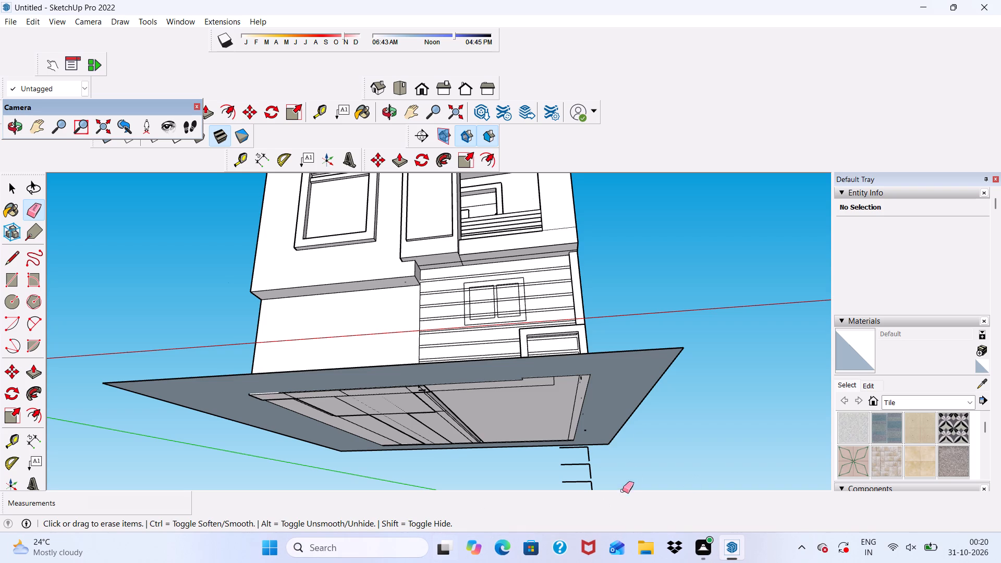
Erase the tiny leftover edge fragments beneath the floor near the building's outer corner.
scroll(558, 413, down, 3)
middle_drag(567, 420, 522, 405)
scroll(563, 430, up, 5)
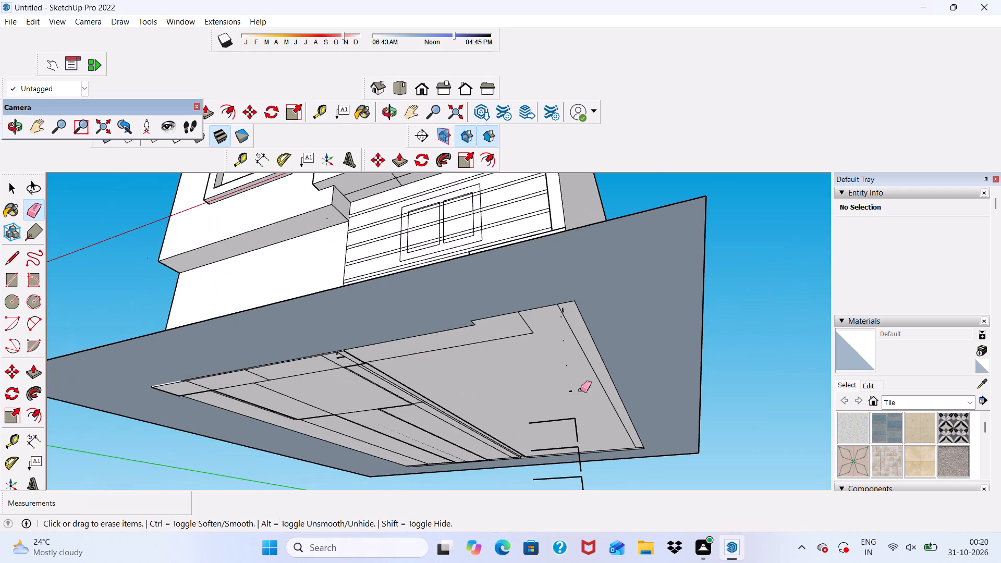
drag(566, 389, 572, 413)
drag(572, 395, 575, 400)
drag(575, 389, 573, 400)
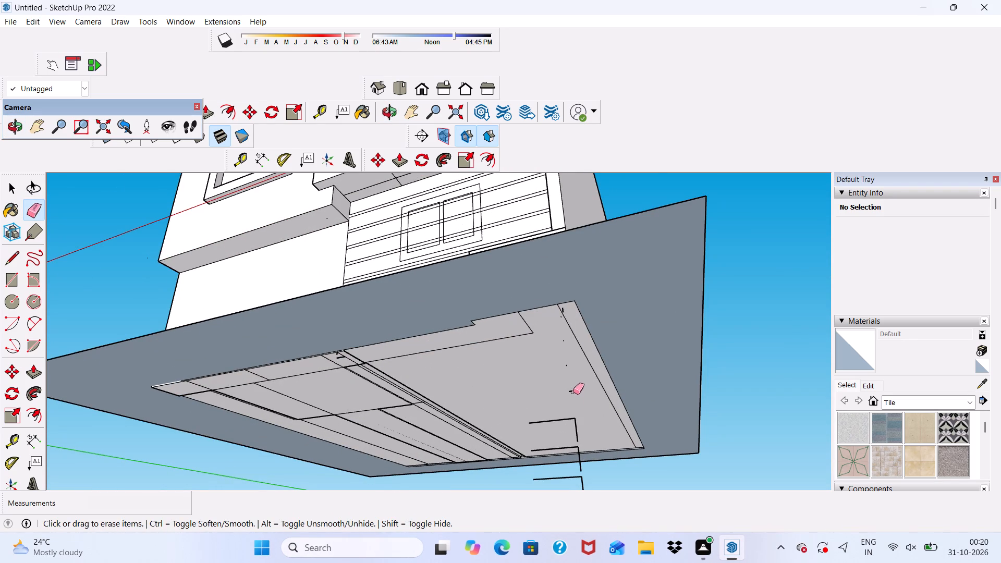
drag(569, 389, 568, 395)
drag(568, 366, 561, 382)
drag(565, 375, 567, 390)
drag(570, 395, 571, 400)
drag(571, 384, 574, 397)
drag(571, 388, 572, 394)
drag(564, 341, 561, 349)
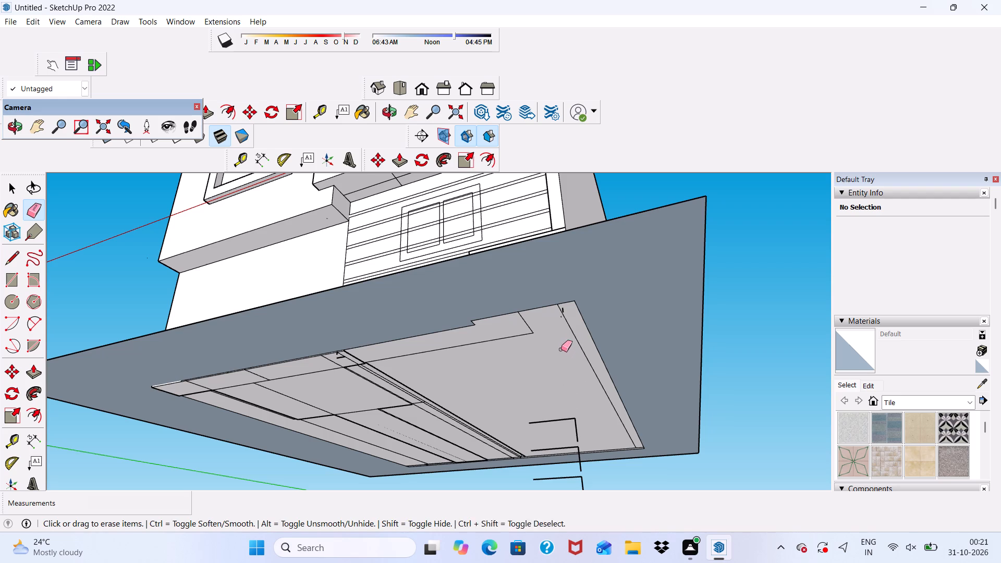
drag(561, 349, 561, 350)
Erase the long and end edges of the last three surplus strips below the slab, including their tiny remnants.
scroll(551, 371, down, 5)
middle_drag(567, 394, 560, 336)
scroll(560, 336, up, 5)
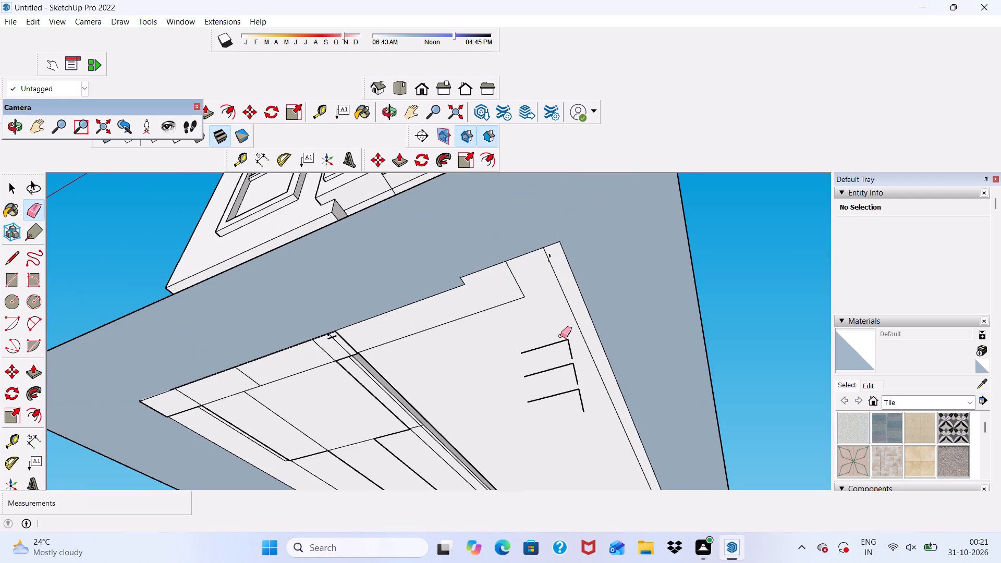
drag(560, 336, 556, 373)
drag(544, 346, 556, 410)
drag(564, 341, 571, 373)
drag(569, 358, 571, 372)
drag(571, 358, 573, 383)
drag(572, 386, 580, 402)
click(580, 398)
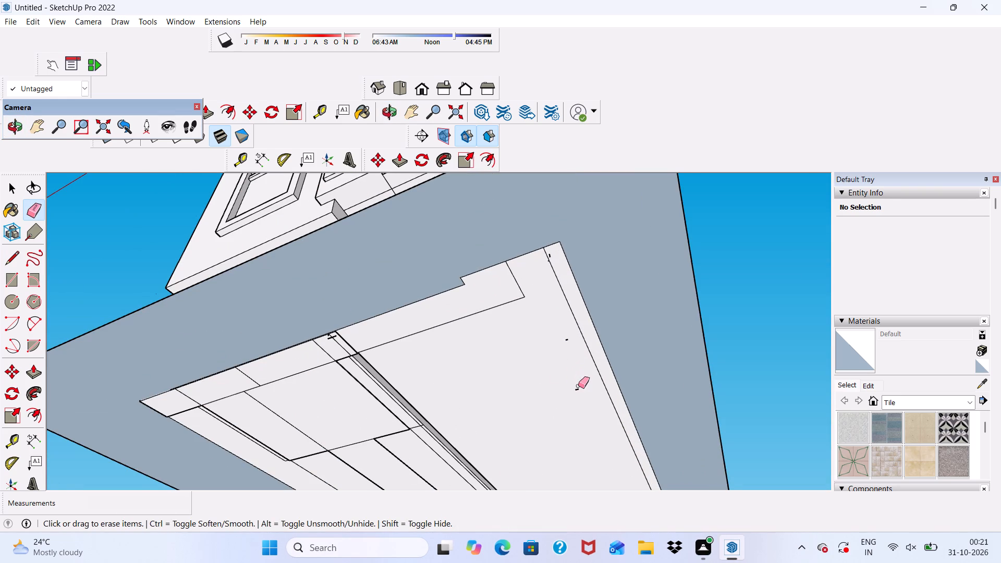
drag(578, 386, 580, 397)
click(576, 387)
drag(564, 309, 568, 346)
drag(565, 333, 568, 353)
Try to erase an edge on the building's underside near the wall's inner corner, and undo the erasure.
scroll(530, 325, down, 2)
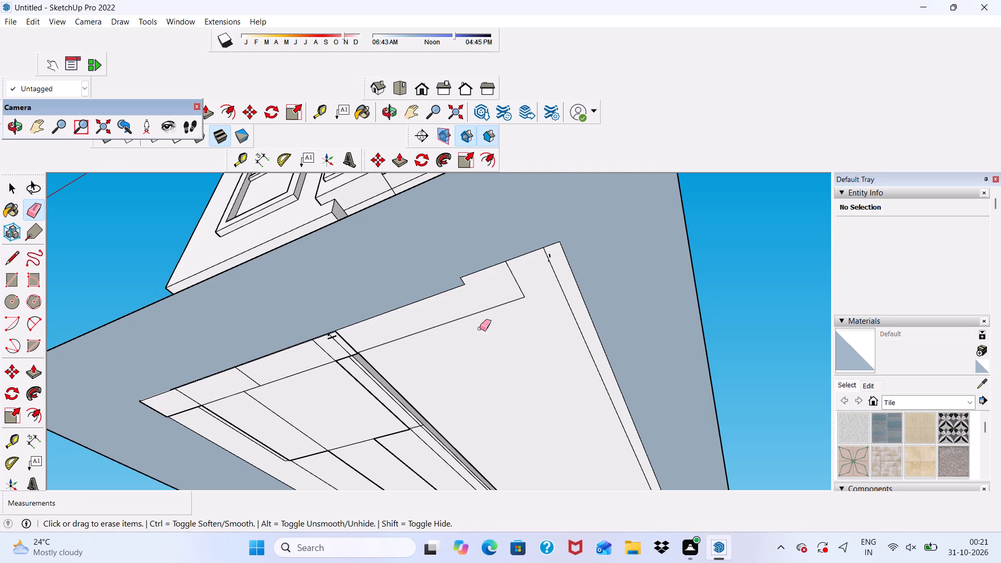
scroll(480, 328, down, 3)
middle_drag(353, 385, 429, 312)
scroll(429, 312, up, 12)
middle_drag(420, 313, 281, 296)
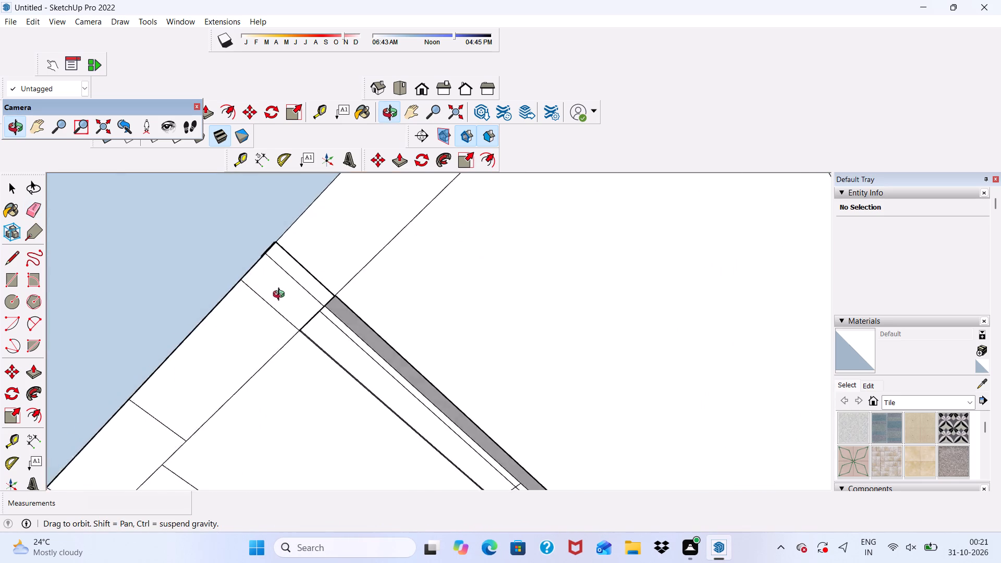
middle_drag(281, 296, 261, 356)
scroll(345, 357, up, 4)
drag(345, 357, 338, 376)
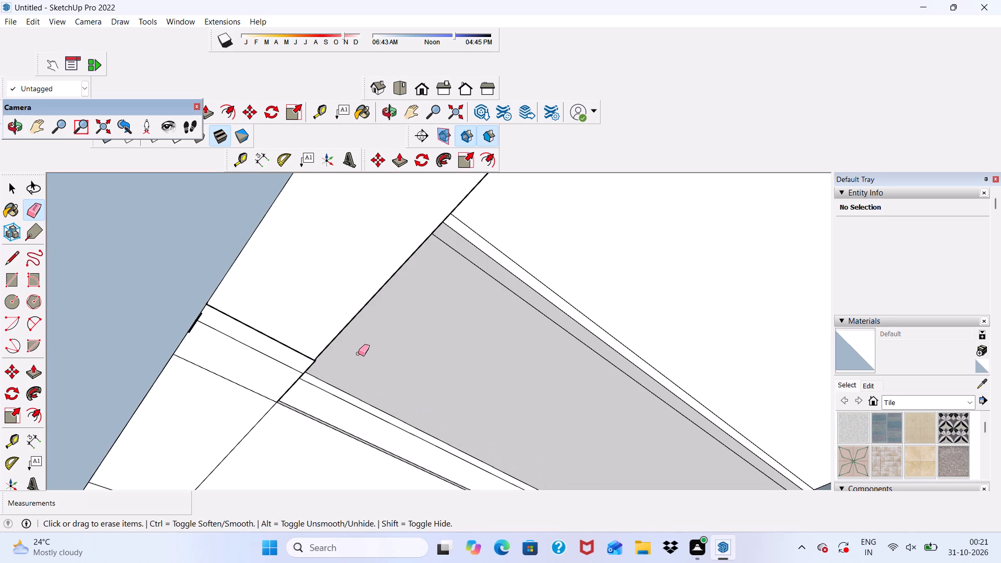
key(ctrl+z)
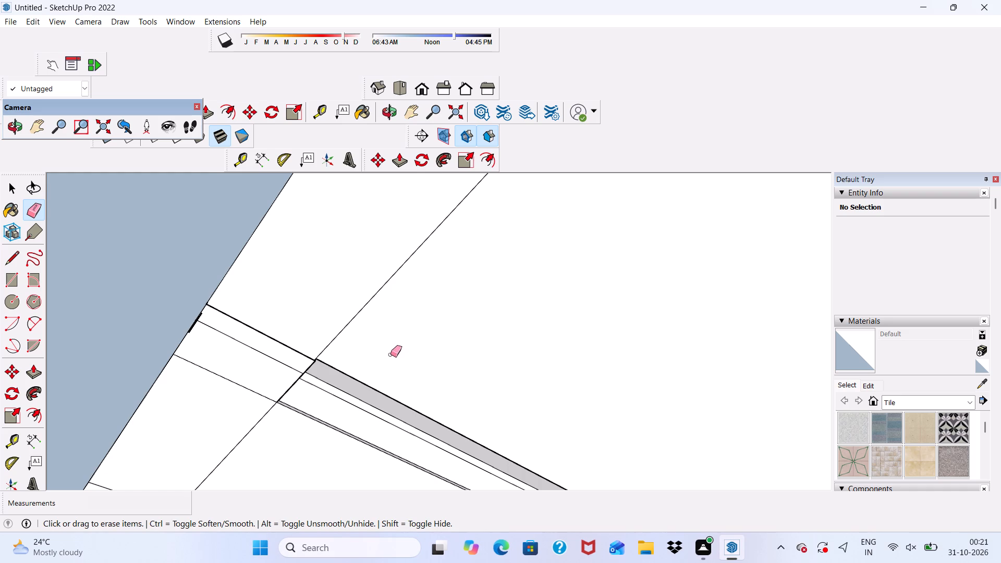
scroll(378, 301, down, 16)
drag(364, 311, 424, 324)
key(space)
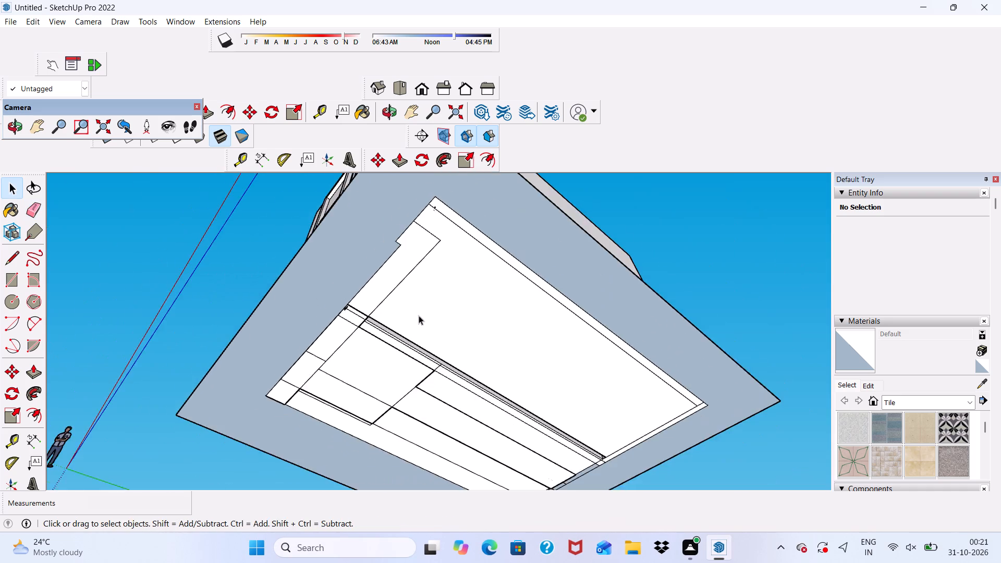
Erase the top crossing strip's segments over the left side of the ground-floor window frame and inside its left pane.
scroll(419, 315, down, 5)
middle_drag(414, 314, 449, 476)
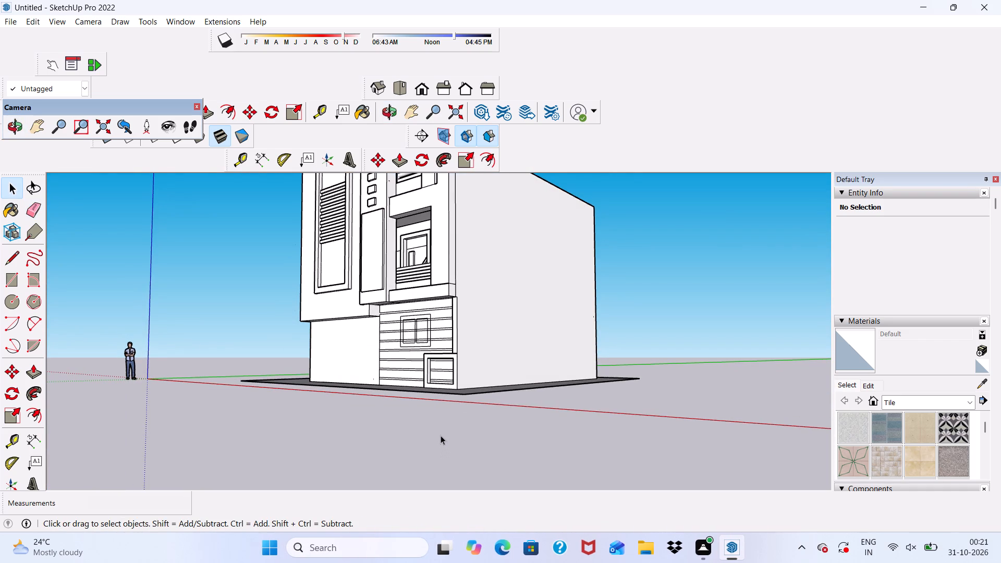
scroll(434, 425, down, 5)
middle_drag(436, 425, 524, 419)
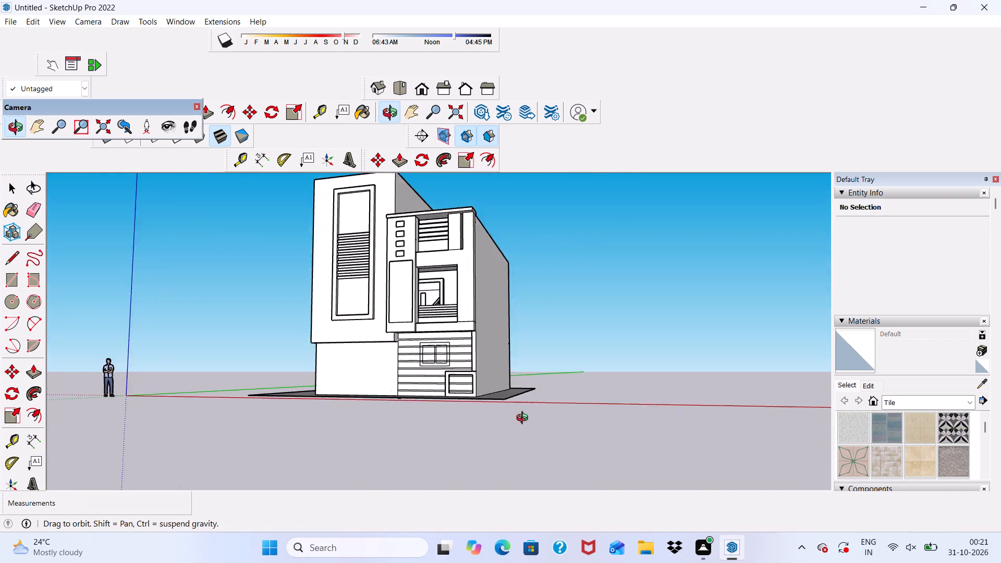
middle_drag(524, 419, 480, 430)
scroll(444, 370, up, 11)
middle_drag(384, 356, 447, 312)
scroll(445, 309, up, 15)
scroll(405, 307, down, 1)
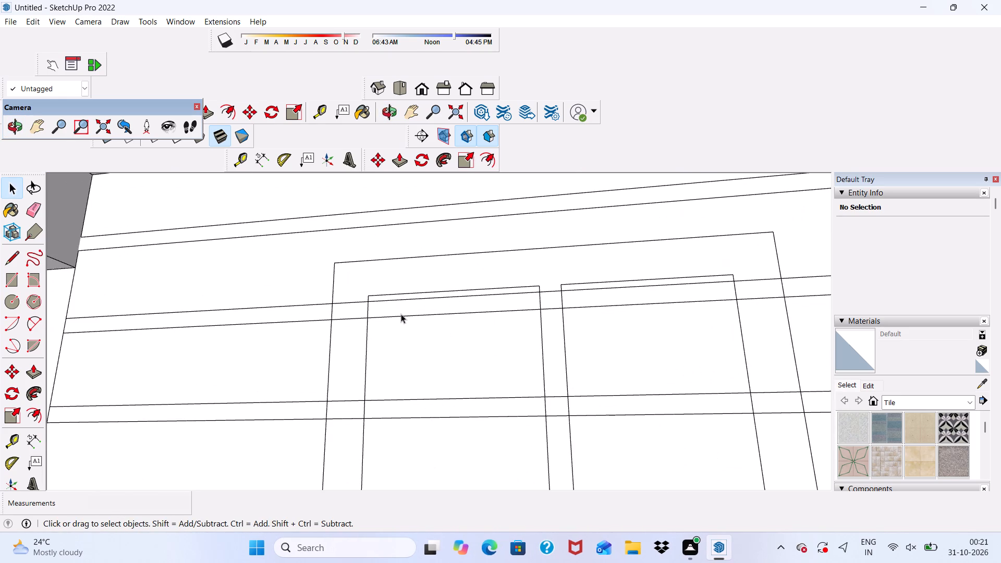
click(29, 210)
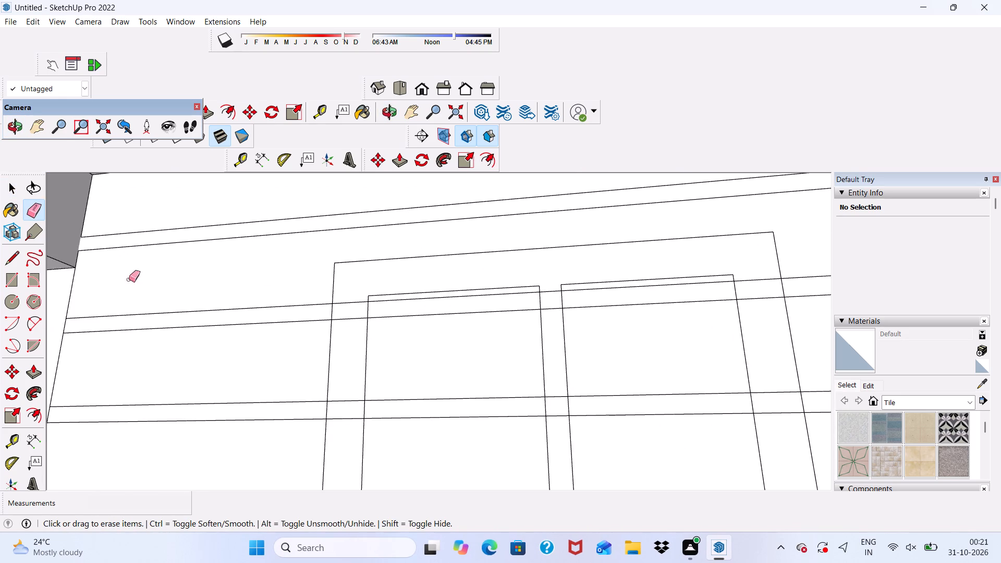
scroll(325, 406, up, 6)
drag(353, 232, 353, 295)
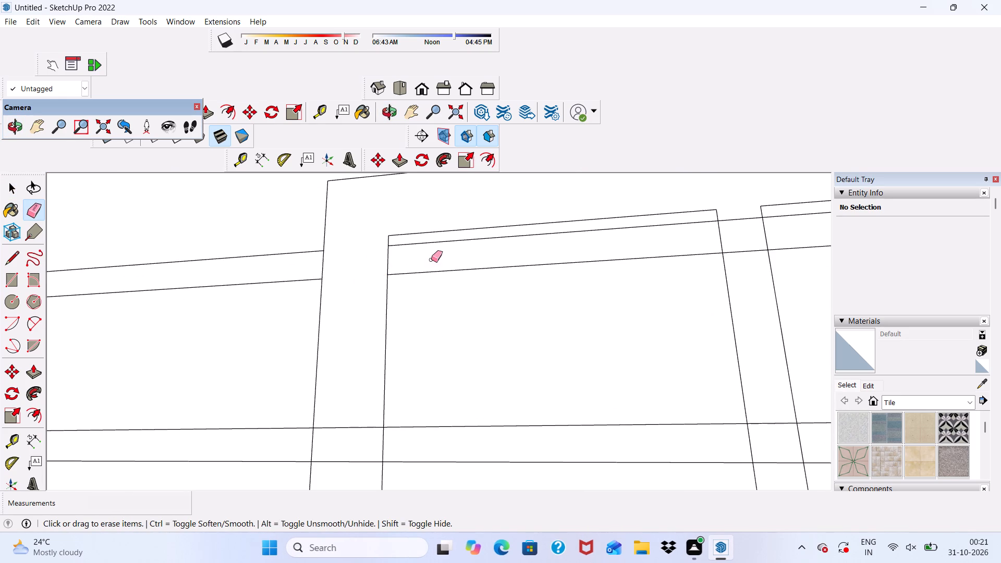
drag(436, 240, 438, 263)
drag(440, 272, 442, 277)
Erase the segments of the two lower crossing strips inside the window's left pane.
scroll(439, 273, down, 10)
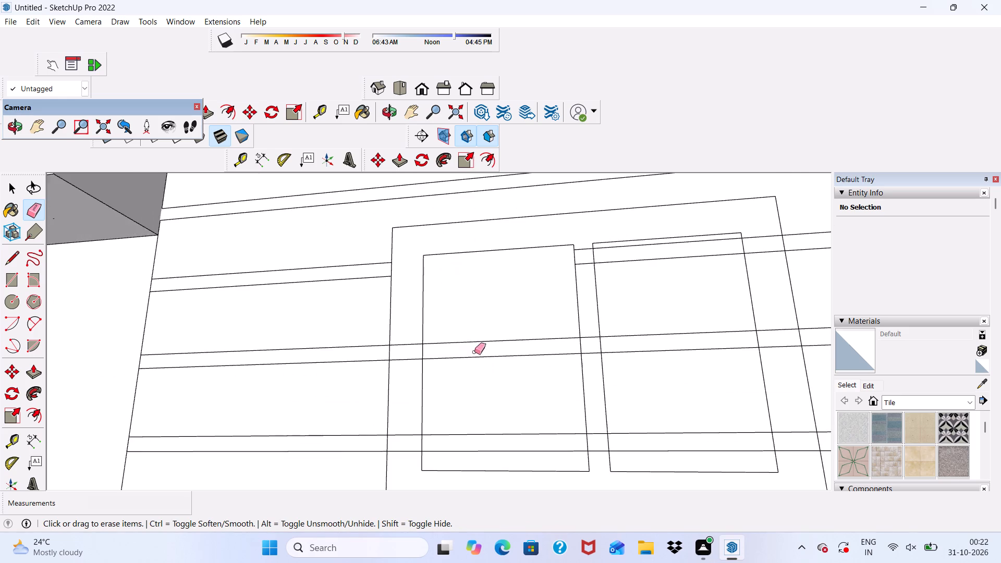
drag(473, 337, 480, 357)
scroll(474, 366, down, 5)
scroll(491, 420, up, 5)
drag(480, 382, 480, 387)
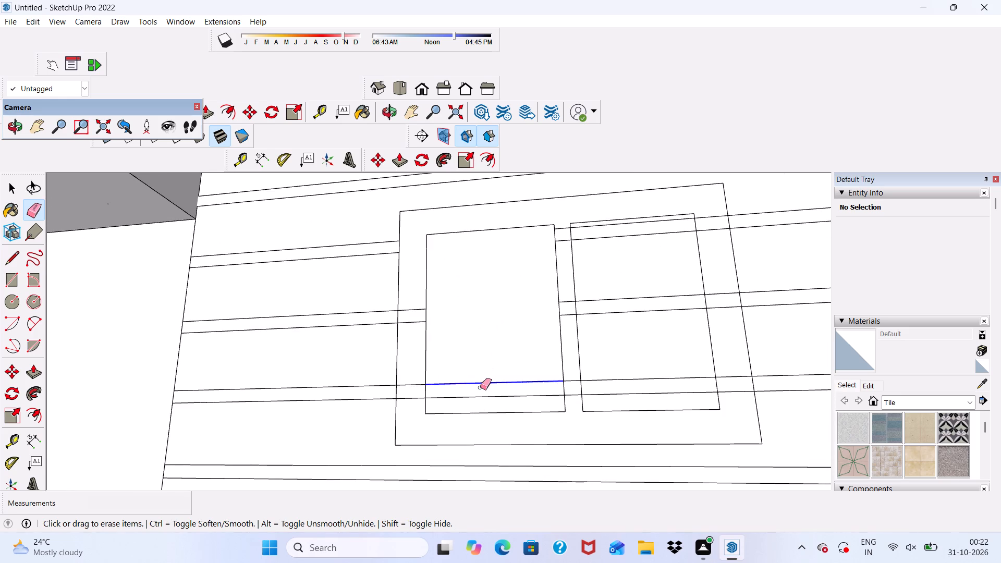
drag(480, 387, 479, 402)
Erase the two lower crossing strips' segments in the window's right pane and on the divider, except the lowest line inside the pane.
drag(604, 294, 603, 391)
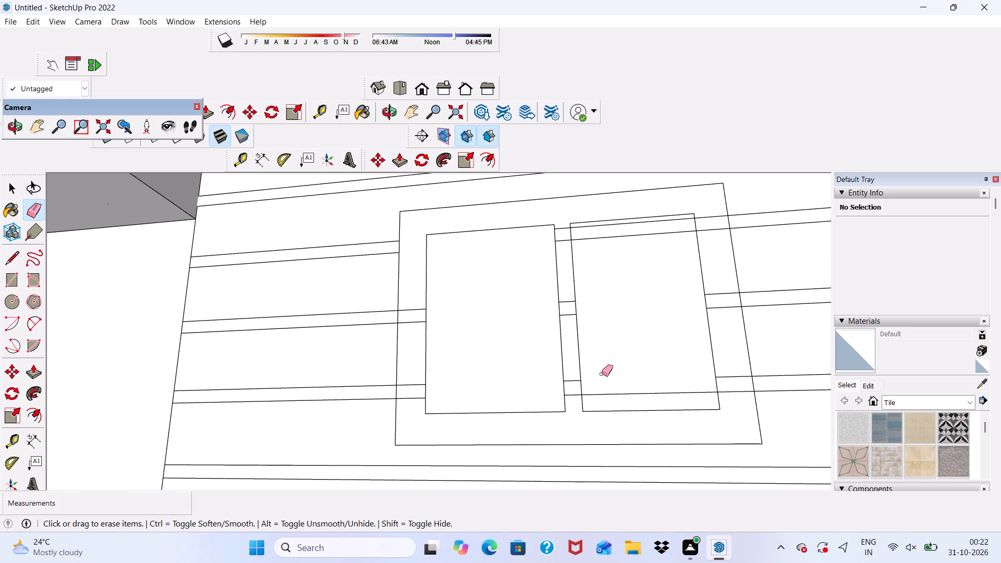
scroll(575, 303, up, 4)
drag(560, 298, 559, 316)
scroll(558, 279, down, 5)
scroll(558, 319, up, 5)
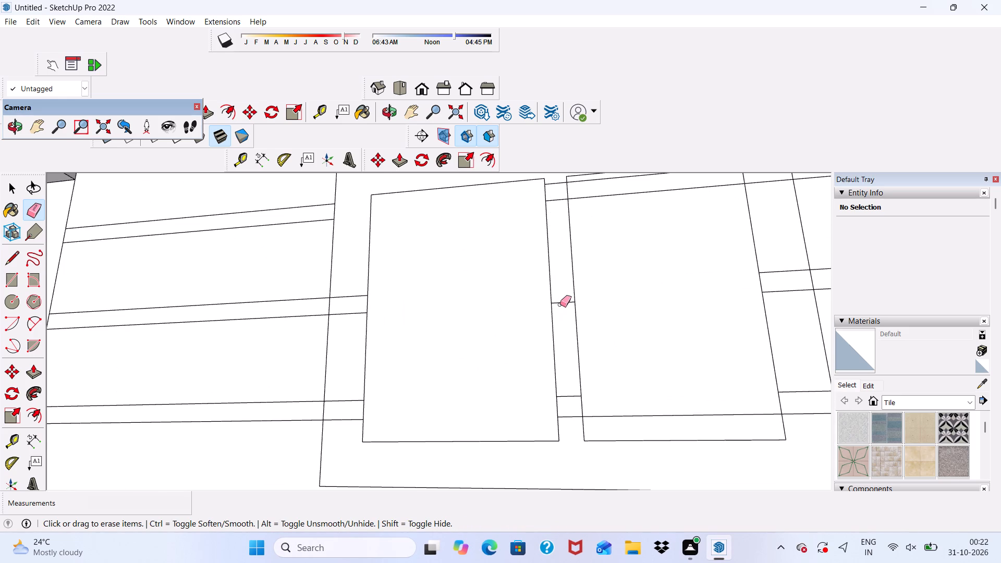
drag(561, 302, 563, 318)
drag(565, 400, 568, 411)
scroll(549, 265, down, 6)
scroll(563, 375, up, 5)
drag(561, 352, 564, 364)
scroll(553, 327, down, 5)
scroll(444, 348, up, 2)
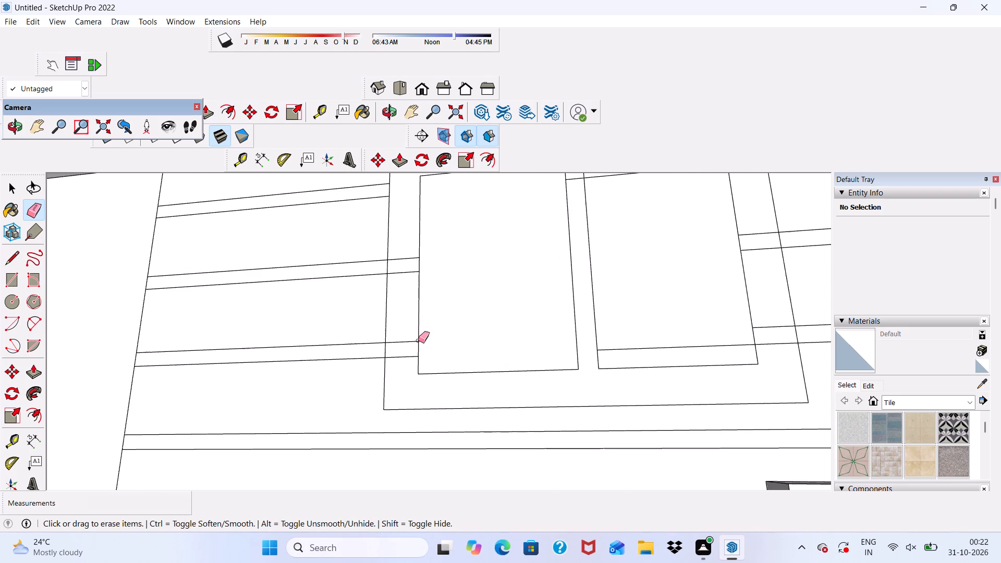
Erase the two lower crossing strips' segments over the left side of the window frame.
drag(408, 335, 405, 364)
drag(402, 254, 401, 284)
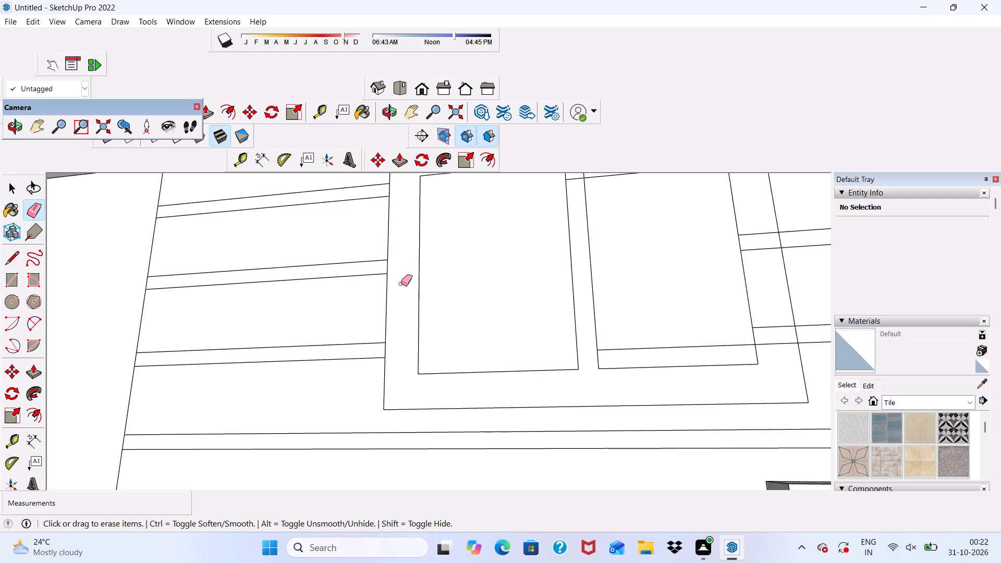
Erase the top crossing strip's segments inside the window's right pane and on the divider between the panes.
scroll(402, 283, down, 9)
scroll(525, 242, up, 19)
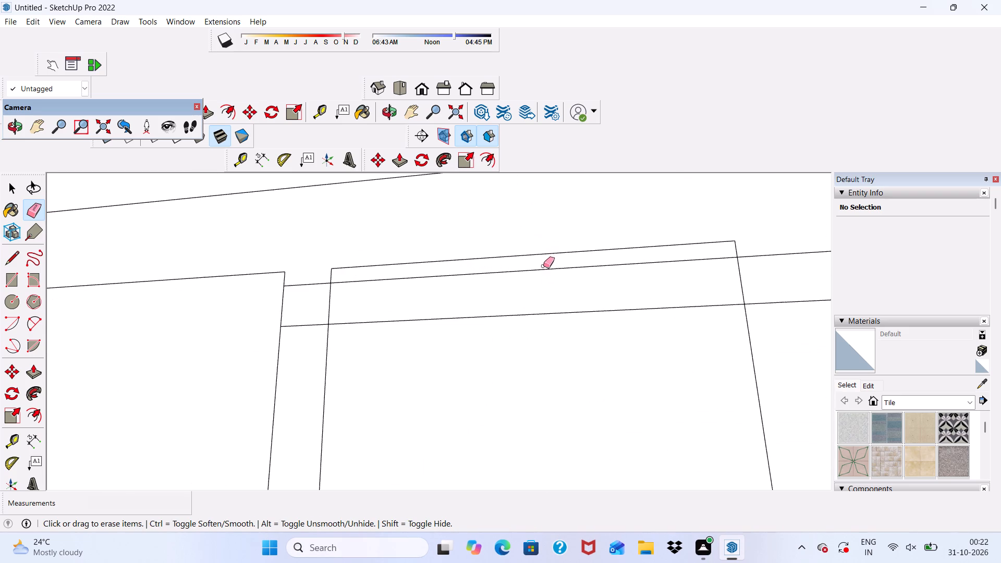
drag(544, 273, 549, 310)
drag(551, 268, 550, 317)
scroll(339, 285, up, 3)
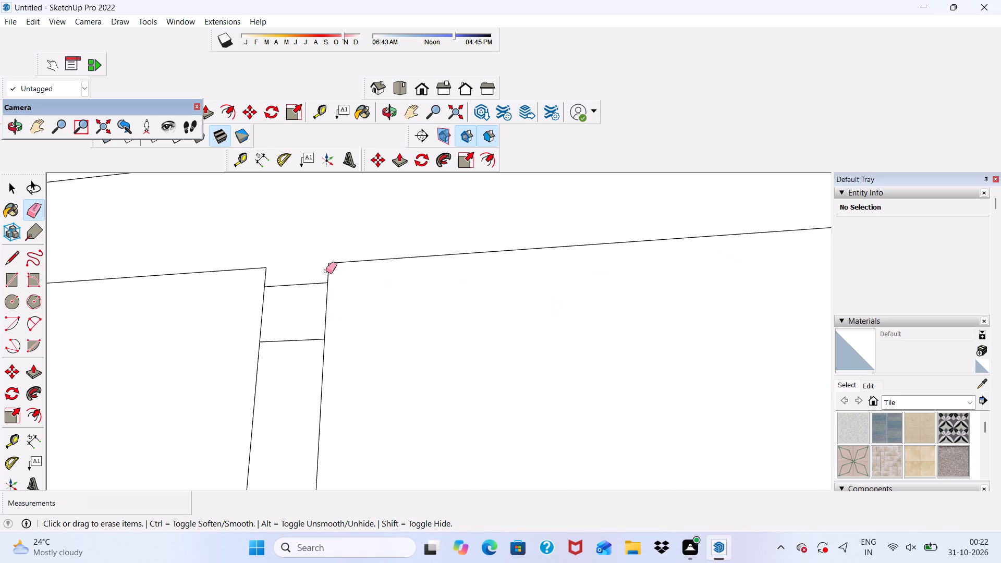
drag(292, 269, 293, 347)
scroll(313, 269, down, 17)
Erase the top and middle crossing strips' segments over the right side of the window frame.
scroll(514, 284, up, 2)
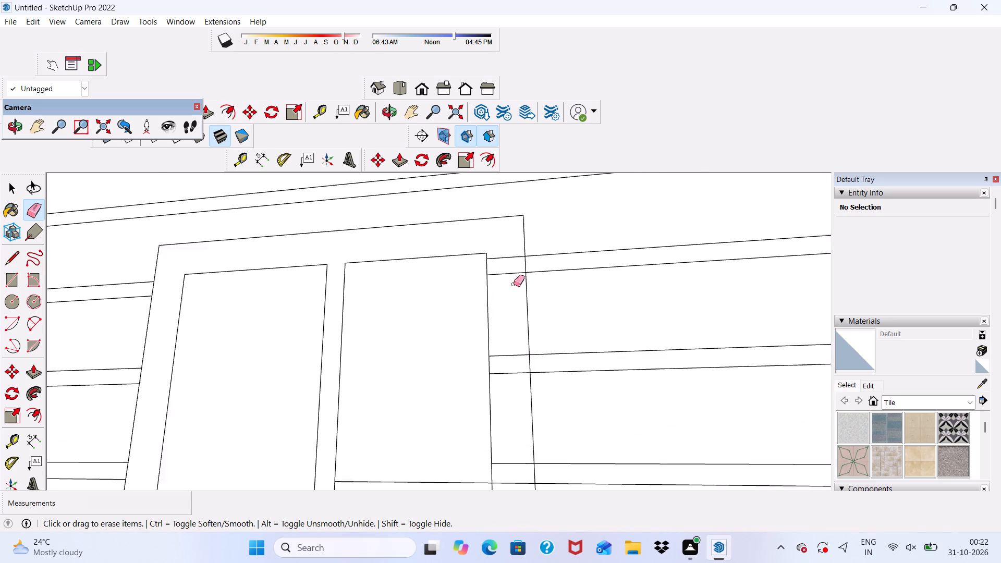
scroll(514, 284, up, 5)
drag(494, 245, 493, 289)
drag(499, 250, 500, 264)
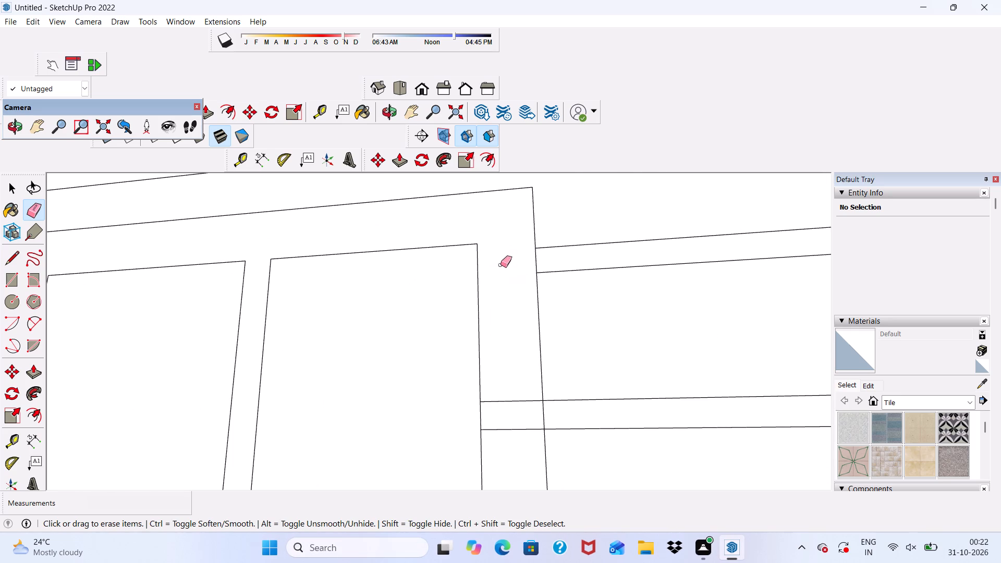
drag(519, 354, 522, 407)
scroll(539, 257, down, 7)
drag(527, 341, 531, 406)
scroll(524, 423, up, 1)
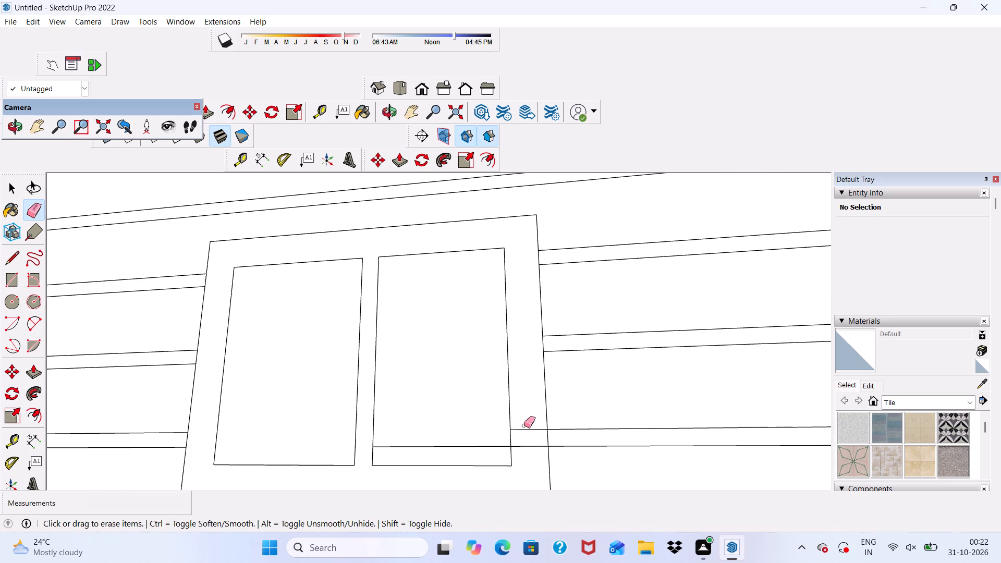
Erase the lowest crossing strip's remaining segments inside the right pane and over the right side of the window frame.
drag(523, 426, 526, 445)
click(470, 451)
drag(473, 444, 477, 446)
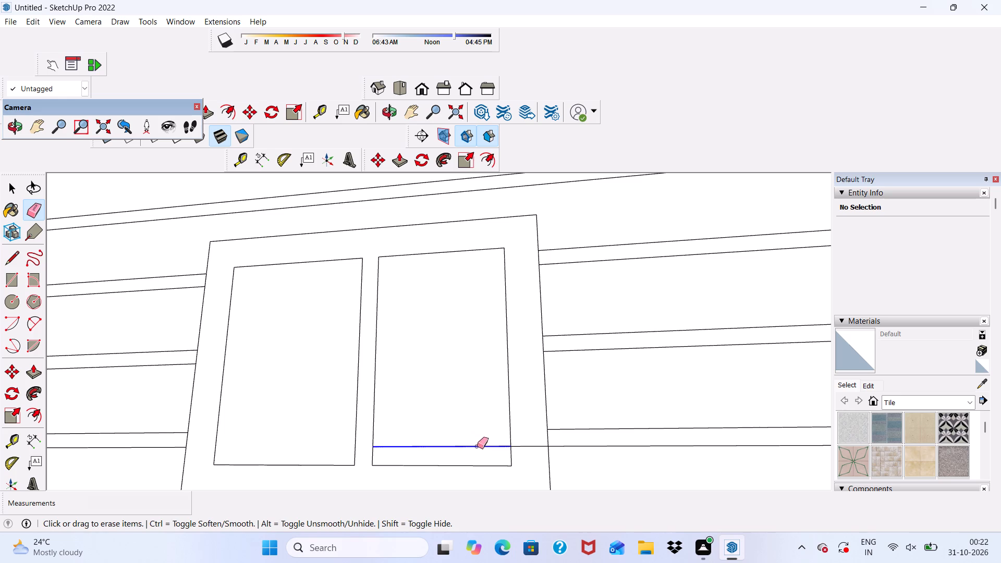
drag(477, 446, 487, 447)
click(528, 449)
Push/Pull the window frame face outward 6" from the wall.
scroll(532, 345, down, 8)
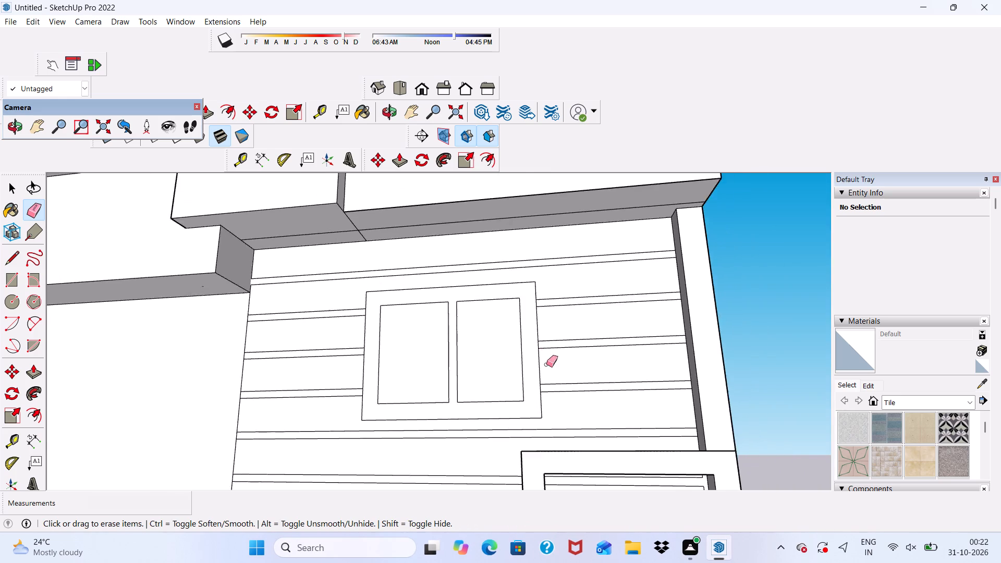
middle_drag(548, 367, 563, 434)
key(space)
scroll(478, 403, up, 4)
click(442, 425)
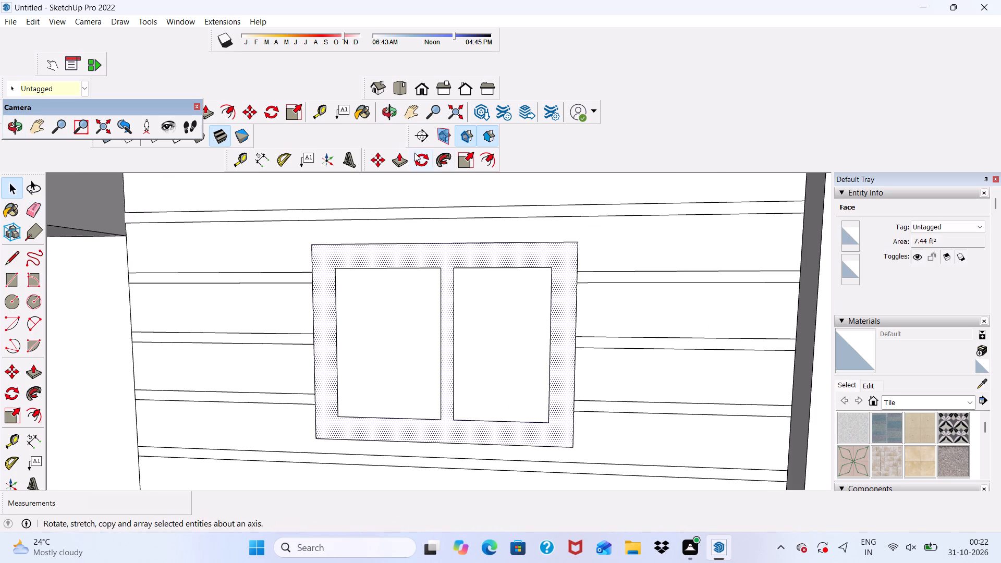
click(394, 161)
click(421, 428)
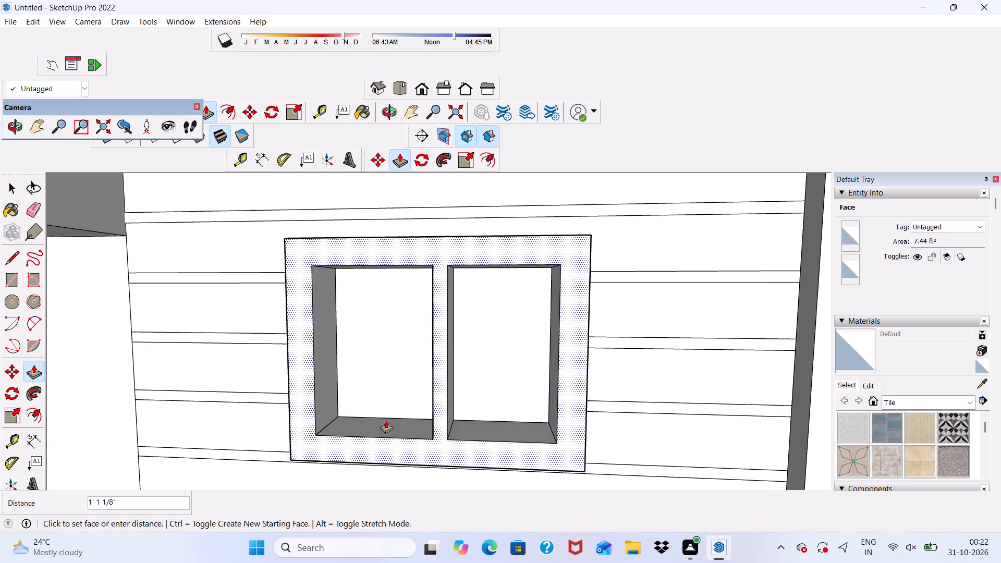
key(6)
key(shift+quotedbl)
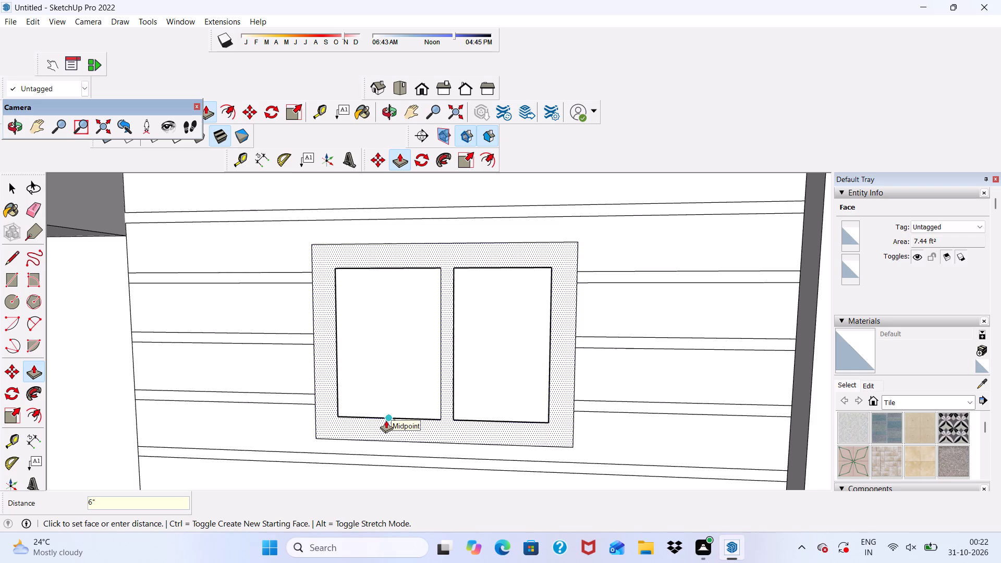
key(Return)
key(space)
Erase the leftover strip lines on the left side face of the raised window frame.
scroll(485, 333, down, 4)
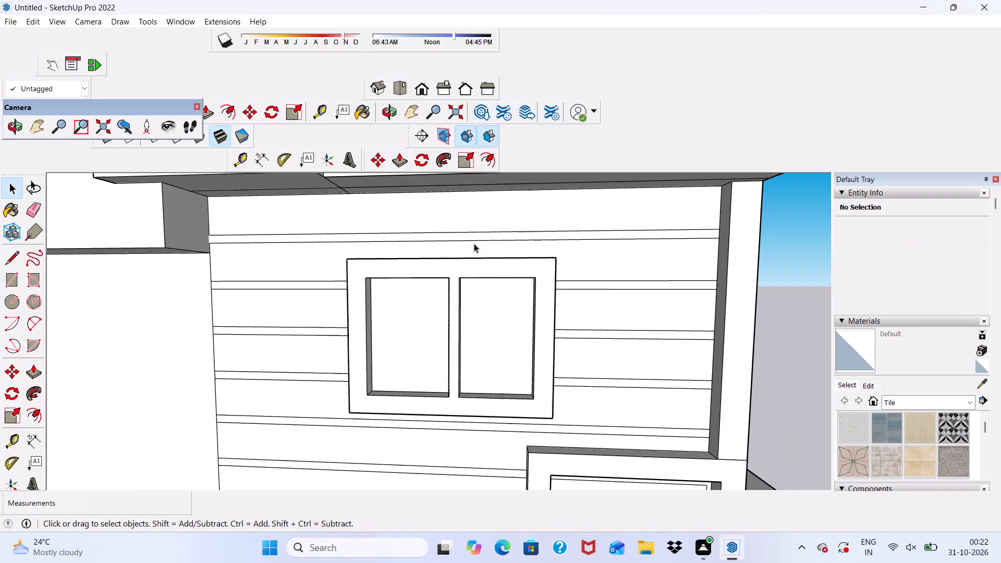
middle_drag(473, 243, 651, 254)
scroll(162, 125, up, 1)
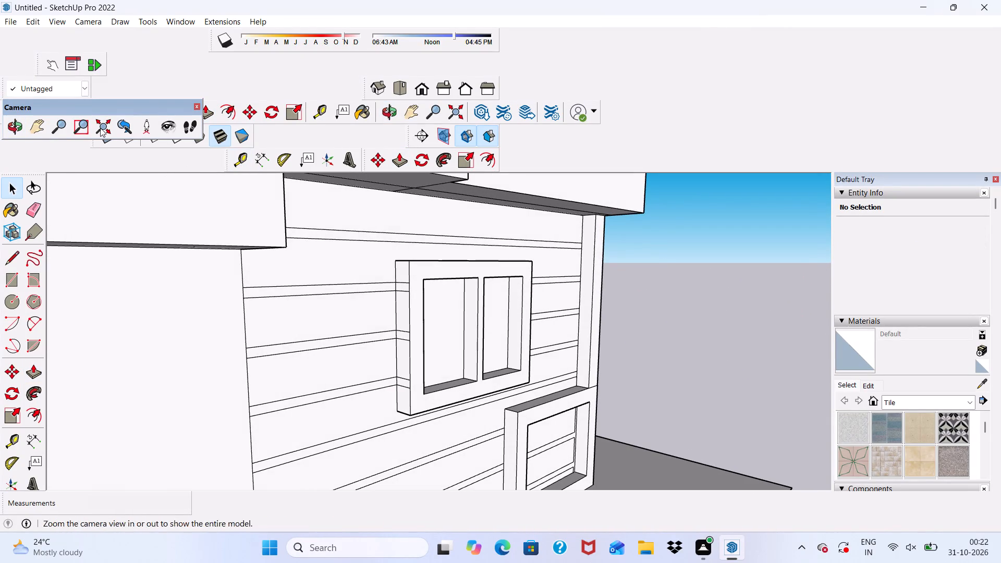
click(27, 209)
scroll(84, 256, down, 2)
middle_drag(222, 287, 245, 296)
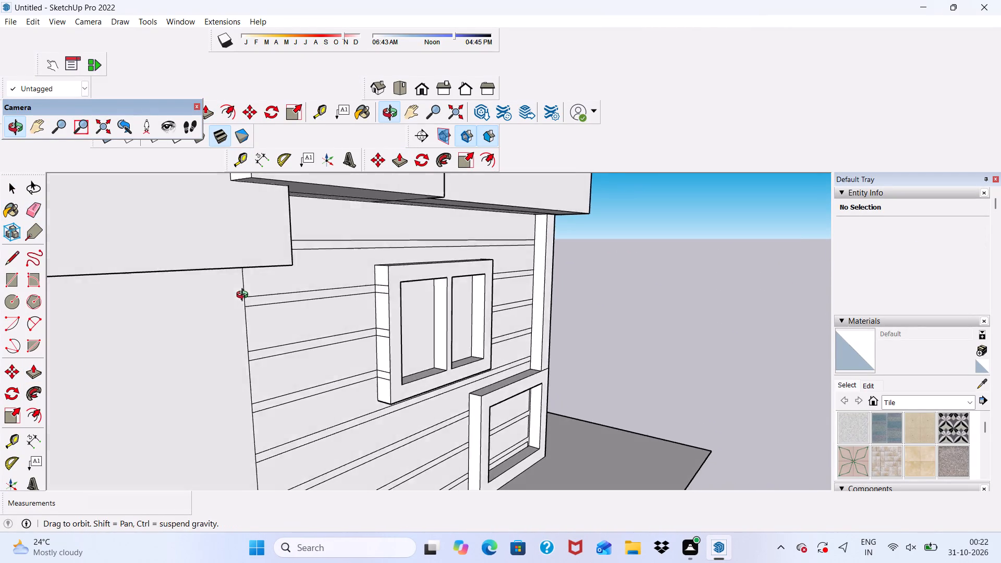
middle_drag(245, 296, 277, 301)
scroll(285, 305, up, 6)
scroll(389, 270, down, 2)
scroll(410, 289, up, 8)
scroll(448, 273, down, 1)
drag(448, 273, 440, 313)
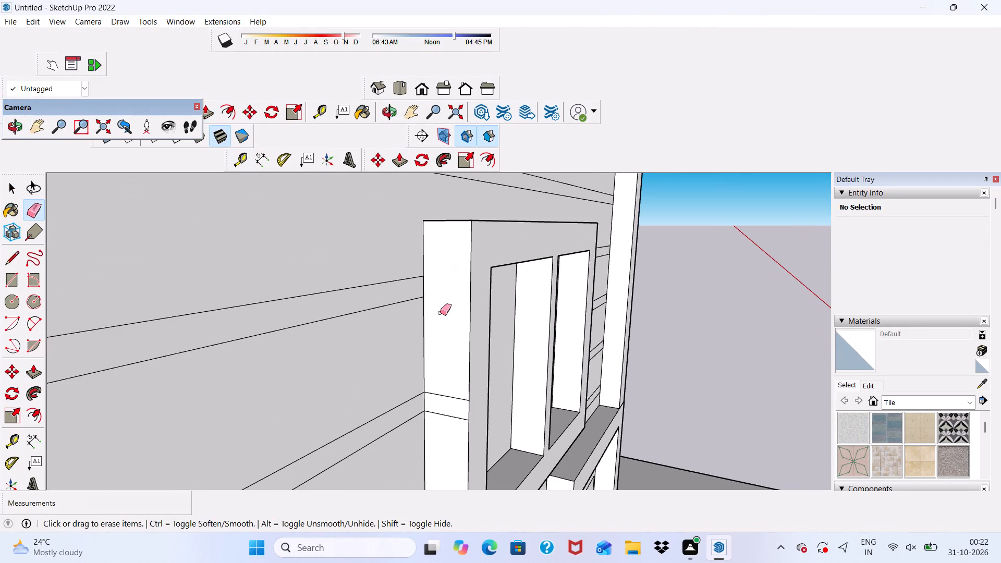
scroll(428, 341, down, 5)
scroll(434, 292, down, 6)
scroll(446, 325, up, 6)
drag(433, 356, 433, 373)
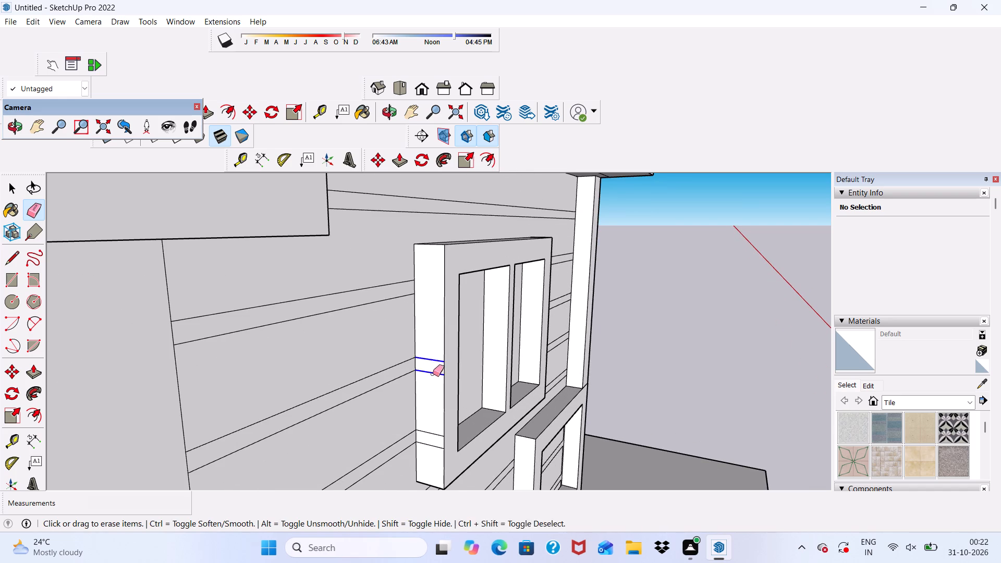
scroll(432, 319, down, 5)
scroll(420, 398, up, 4)
drag(432, 385, 435, 407)
scroll(418, 351, down, 4)
Erase the leftover strip lines on the right side face of the raised window frame.
middle_drag(482, 369, 60, 338)
scroll(391, 309, up, 8)
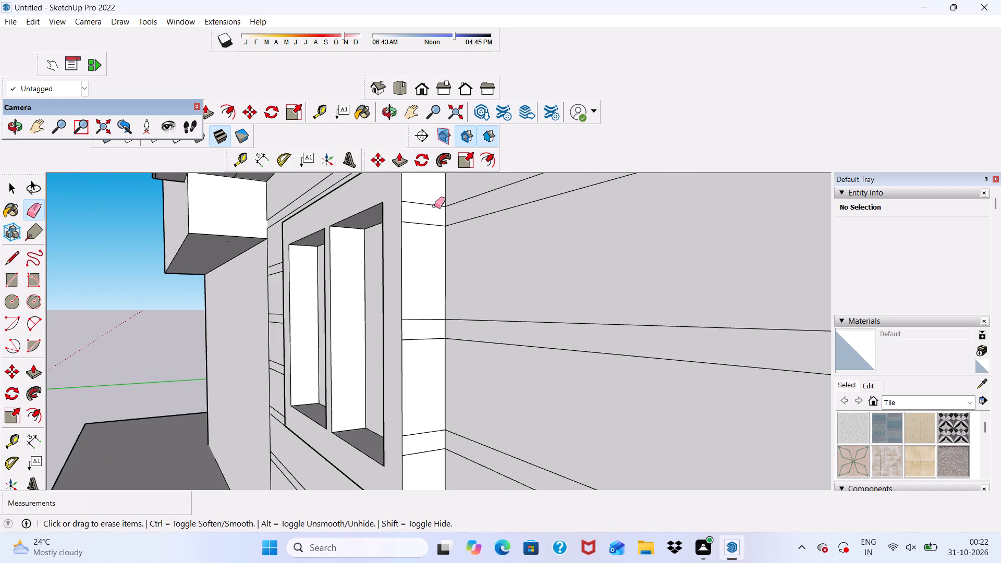
drag(431, 203, 427, 223)
drag(417, 286, 416, 344)
scroll(419, 251, down, 5)
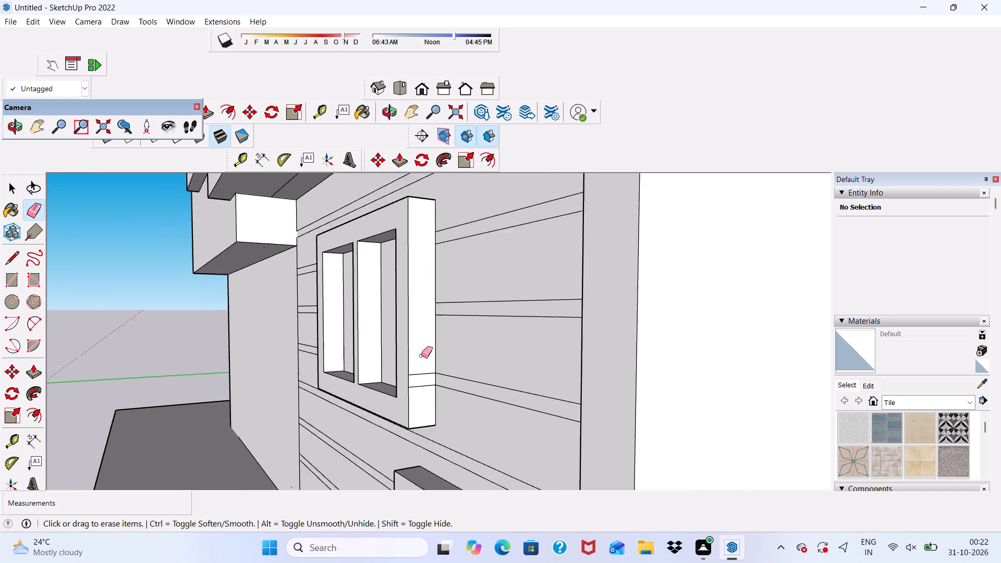
scroll(421, 356, up, 3)
drag(421, 370, 417, 397)
scroll(397, 327, down, 4)
Push/Pull the topmost wide wall band above the window outward 2".
middle_drag(409, 354, 502, 516)
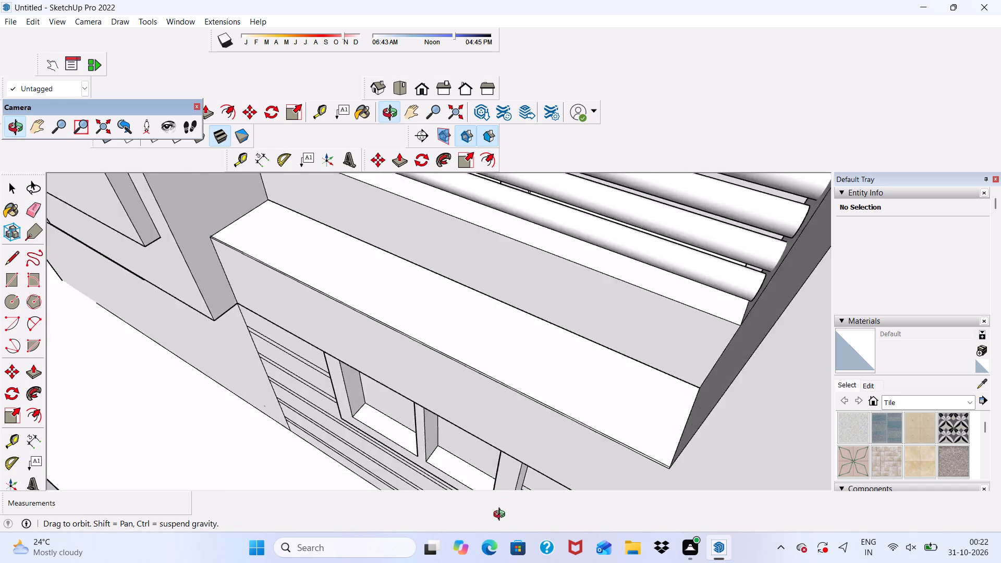
middle_drag(502, 516, 614, 321)
scroll(610, 312, up, 1)
key(space)
scroll(593, 280, down, 4)
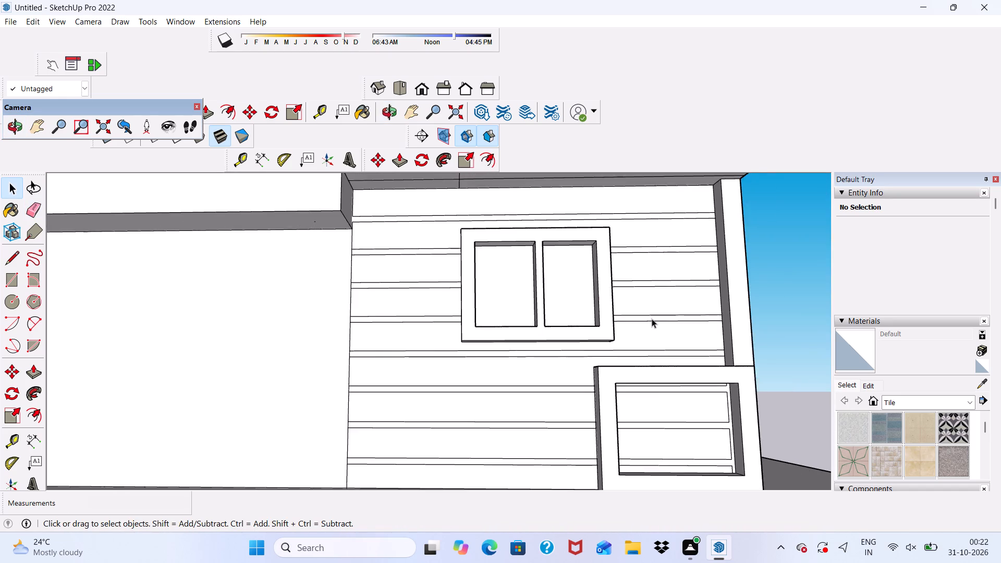
scroll(652, 319, down, 6)
middle_drag(652, 345, 613, 298)
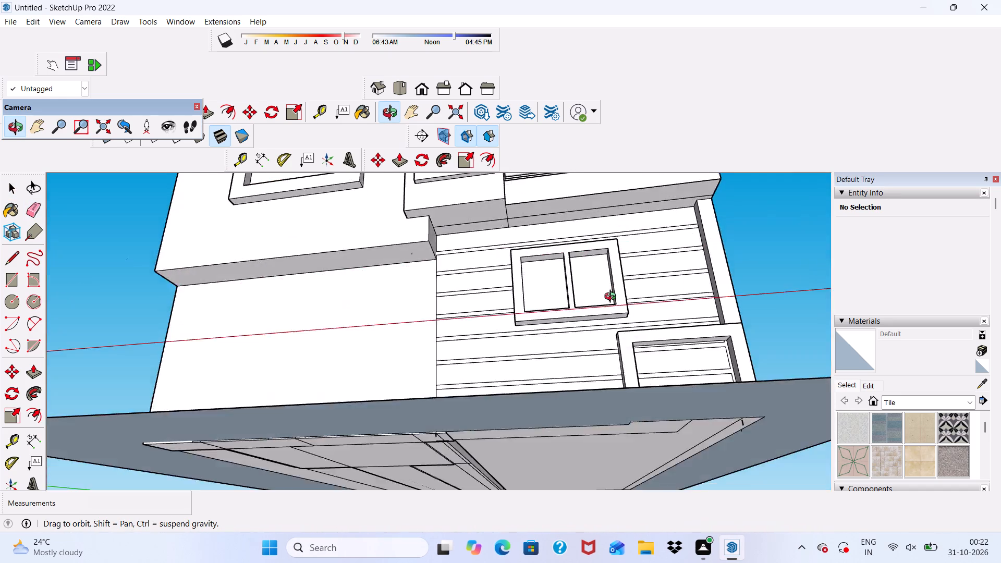
middle_drag(613, 298, 602, 366)
scroll(492, 284, up, 9)
click(484, 193)
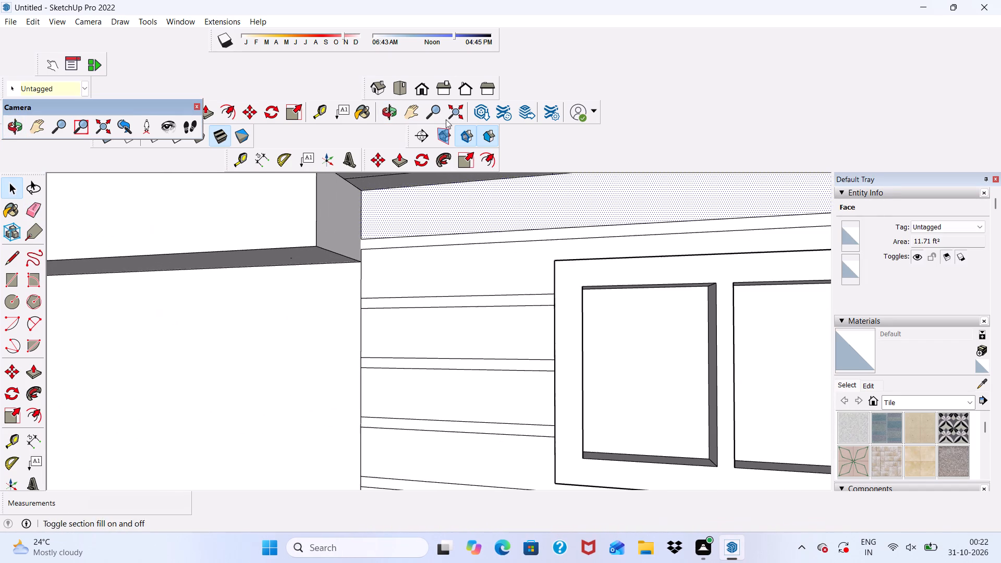
click(394, 156)
click(401, 202)
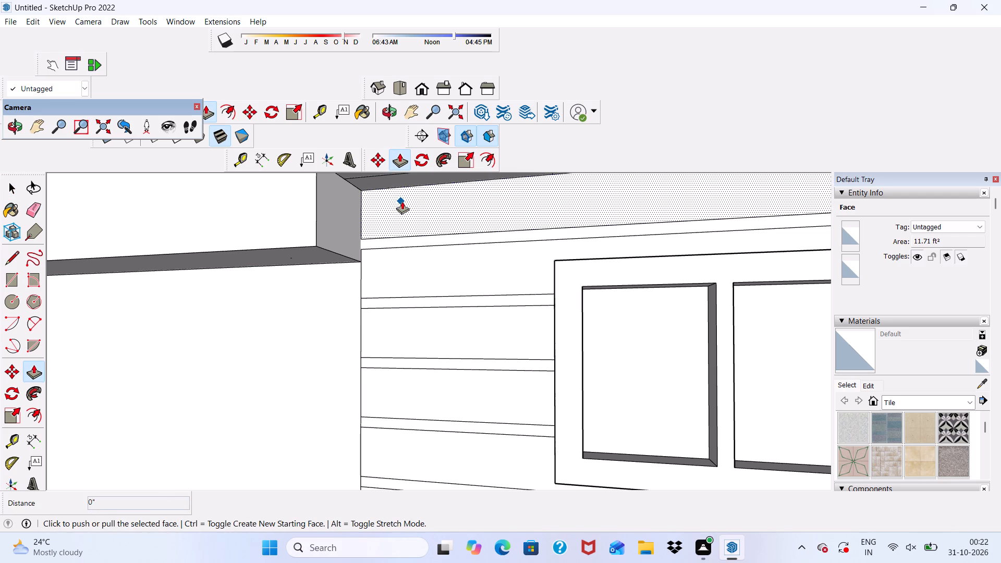
key(2)
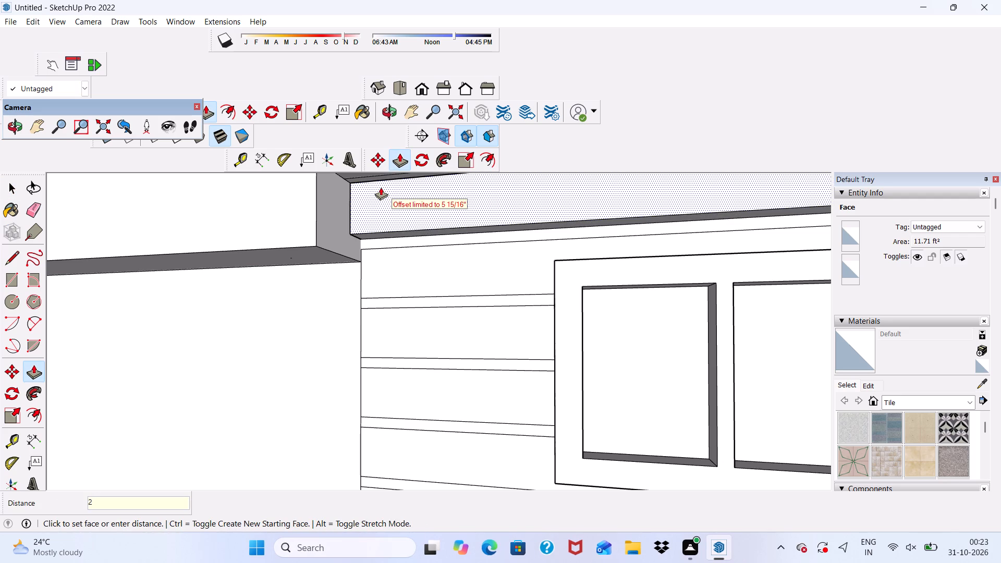
key(shift+quotedbl)
key(Return)
Raise the second and third wide wall bands from the top, beside the window's left side, by 2" to match the top band.
scroll(394, 243, up, 2)
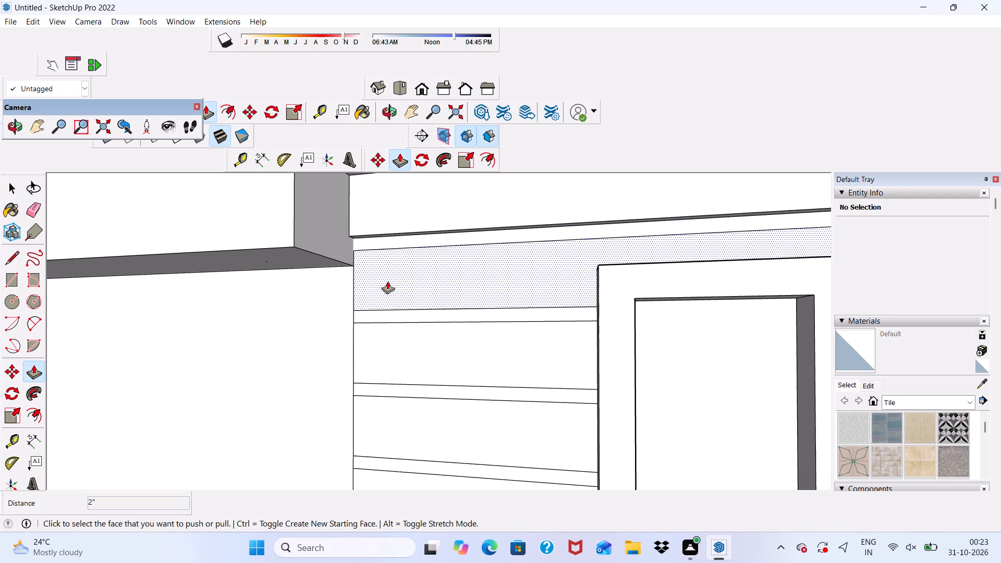
click(388, 290)
middle_drag(389, 242, 401, 303)
scroll(405, 246, up, 3)
click(408, 251)
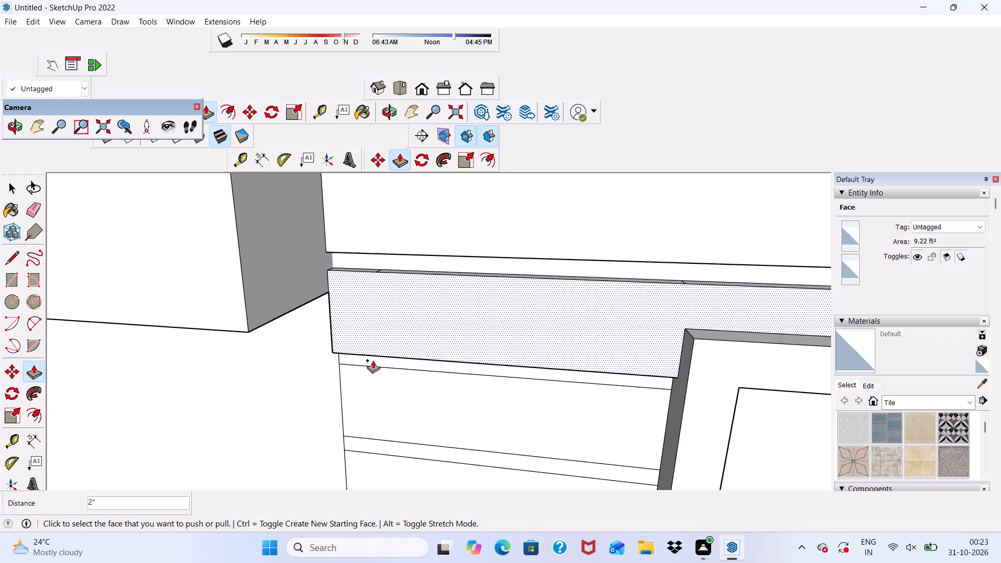
click(372, 381)
click(364, 355)
scroll(352, 276, down, 5)
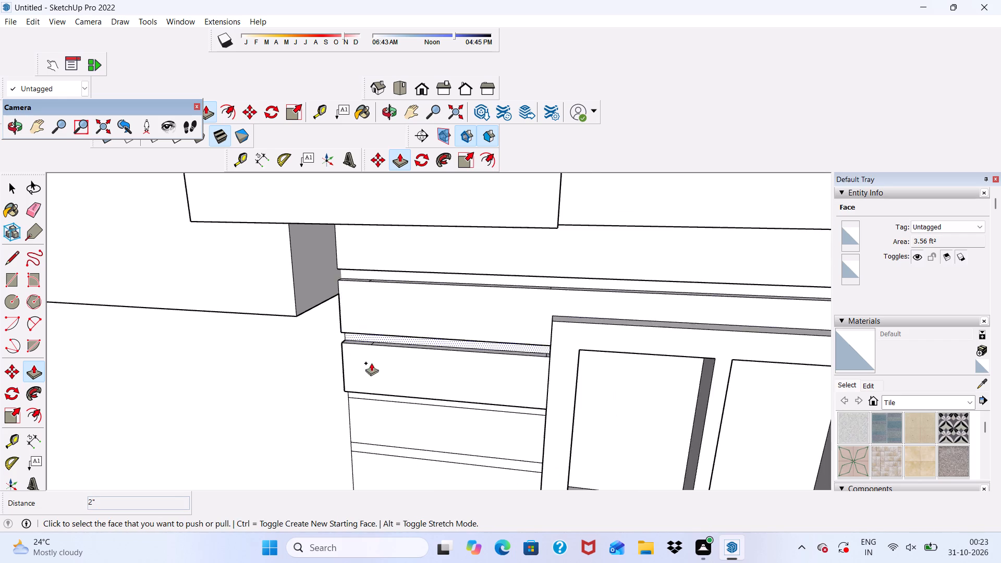
Raise the fourth wide band left of the window and the fifth band running beneath the window by 2".
middle_drag(370, 366, 312, 282)
scroll(459, 265, up, 1)
scroll(489, 244, down, 10)
middle_drag(767, 211, 846, 250)
scroll(481, 325, up, 5)
click(464, 342)
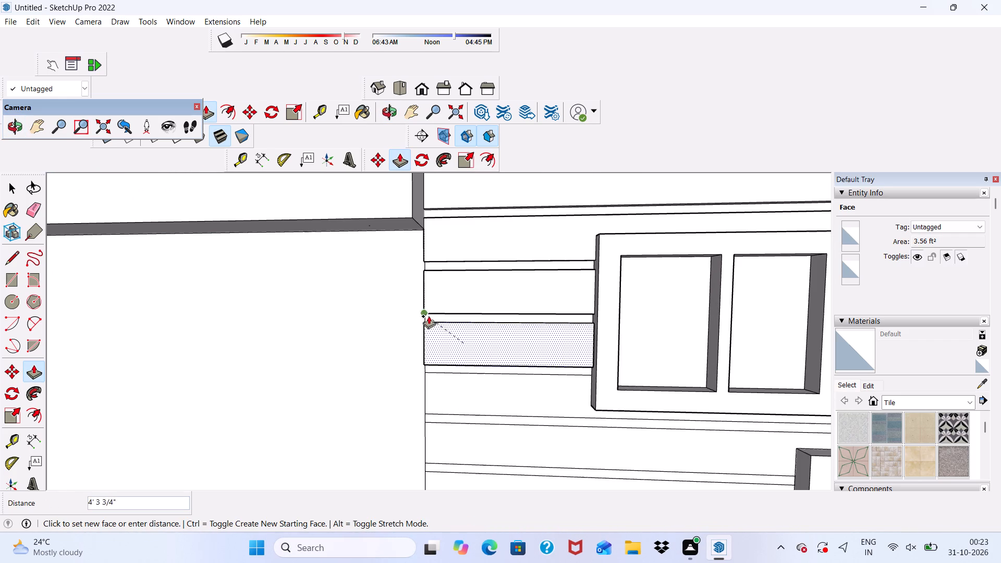
scroll(445, 310, up, 3)
click(447, 316)
click(433, 412)
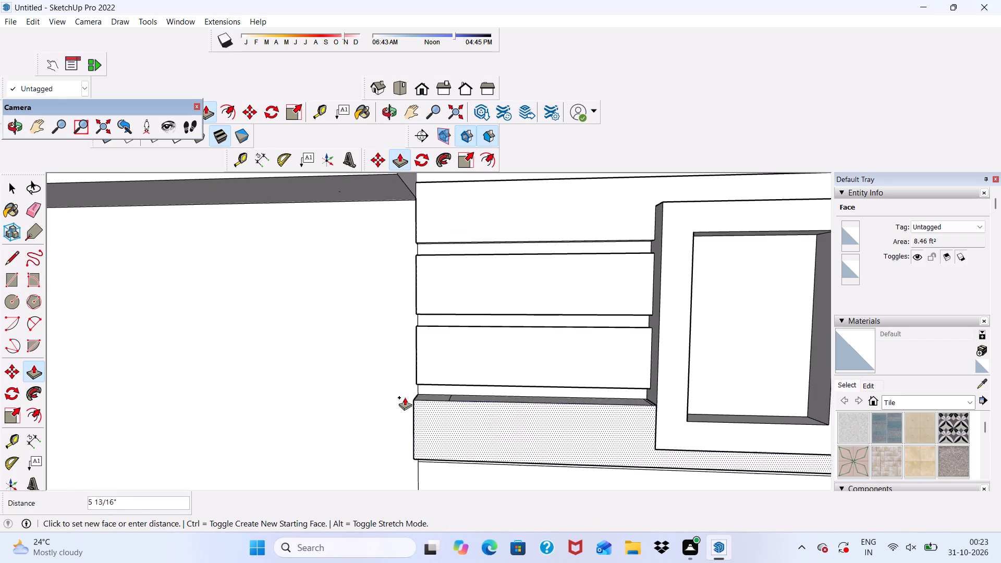
drag(434, 384, 439, 378)
Raise the sixth and seventh wide wall bands below the window by 2", flush with the bands above.
scroll(435, 297, down, 6)
scroll(492, 410, up, 4)
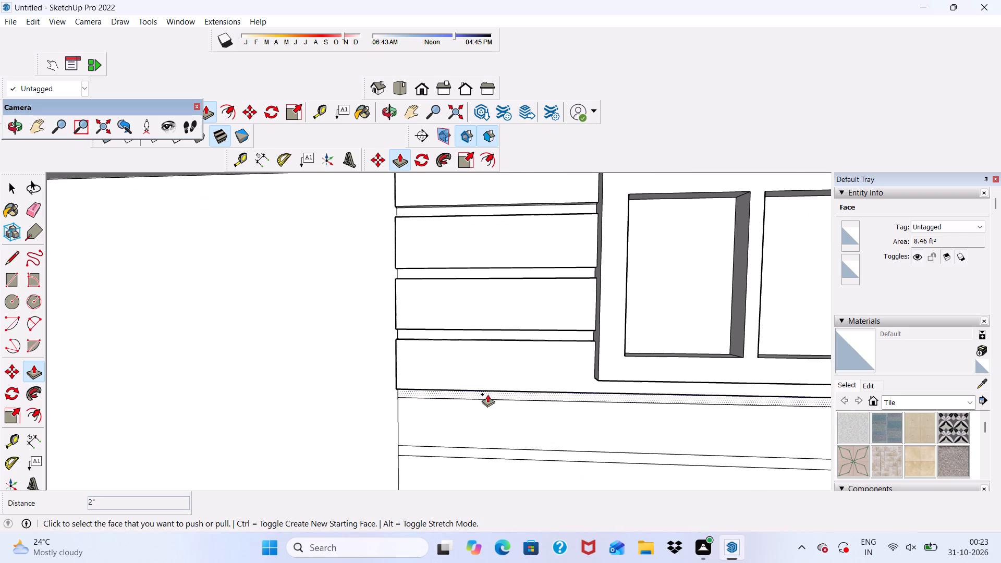
click(481, 417)
click(436, 386)
scroll(430, 281, down, 6)
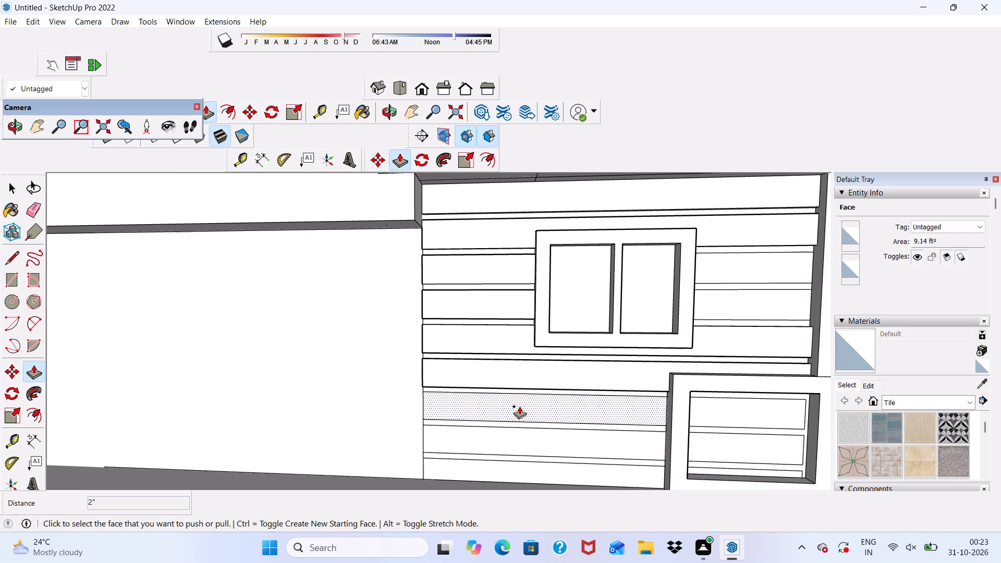
click(509, 407)
scroll(463, 386, up, 4)
click(465, 386)
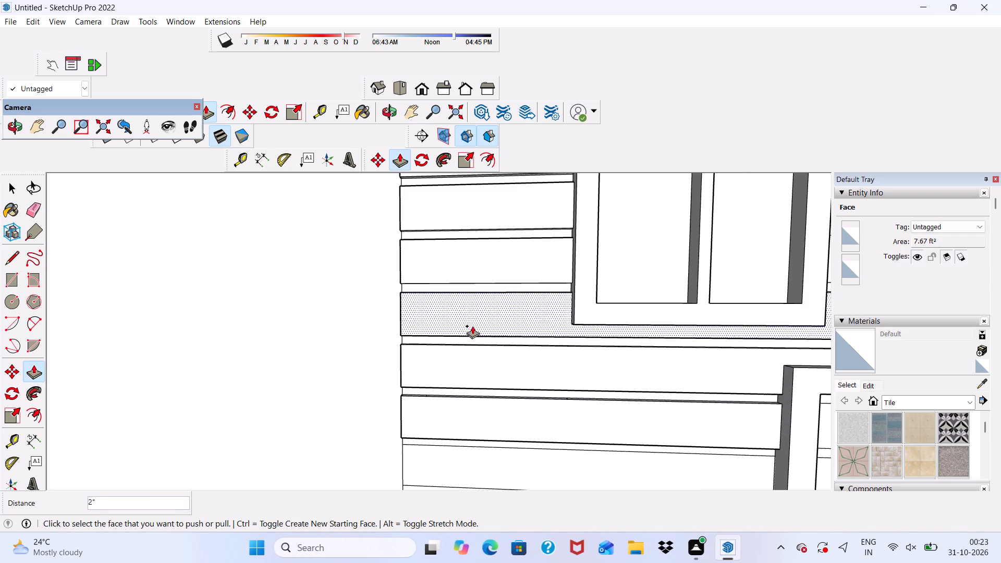
Push/Pull the wide wall band second from the bottom, beside the lower frame, outward 2" to match the bands above.
scroll(472, 325, down, 6)
click(486, 431)
scroll(458, 423, up, 4)
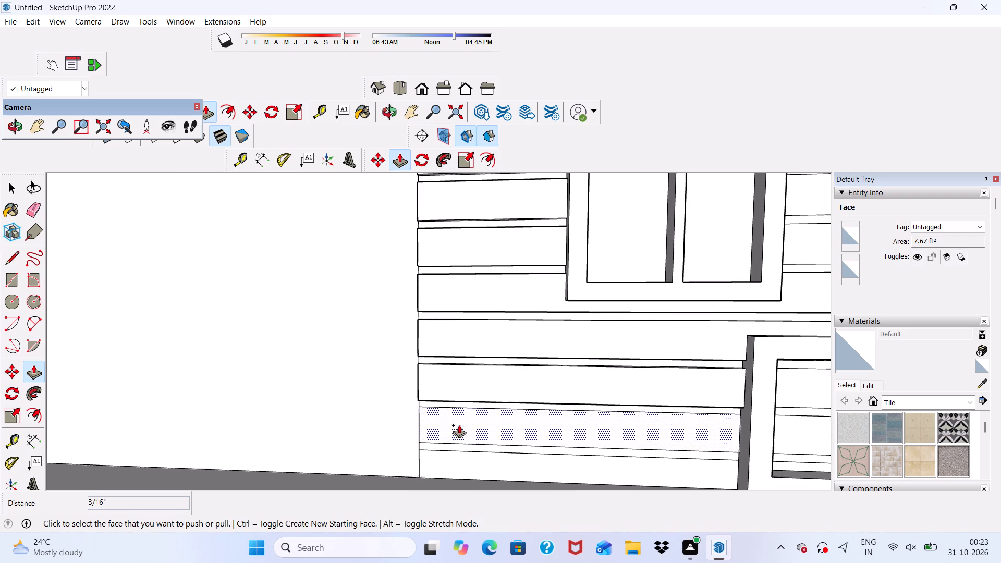
click(459, 424)
middle_drag(435, 403, 674, 378)
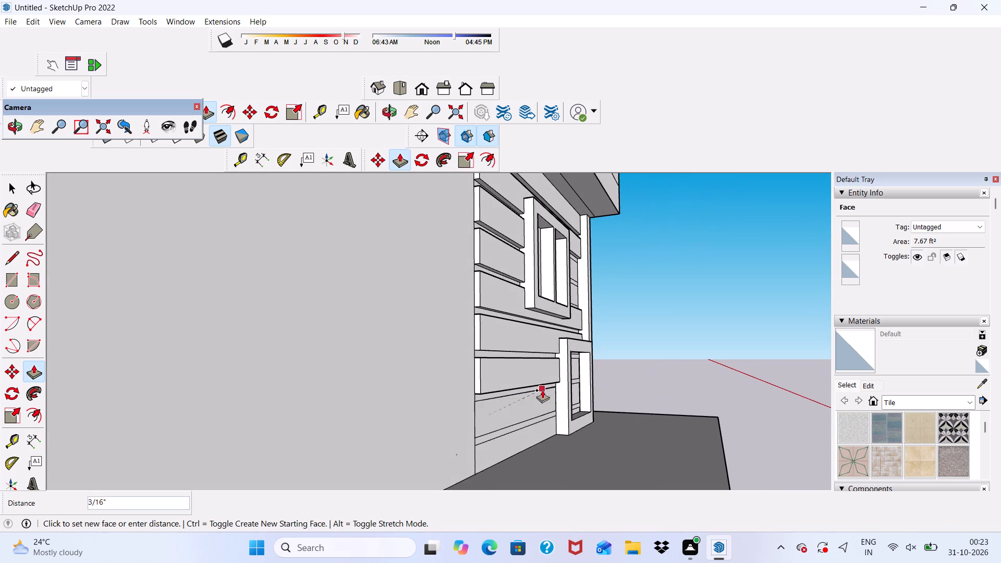
scroll(487, 387, up, 4)
click(483, 394)
scroll(494, 458, up, 1)
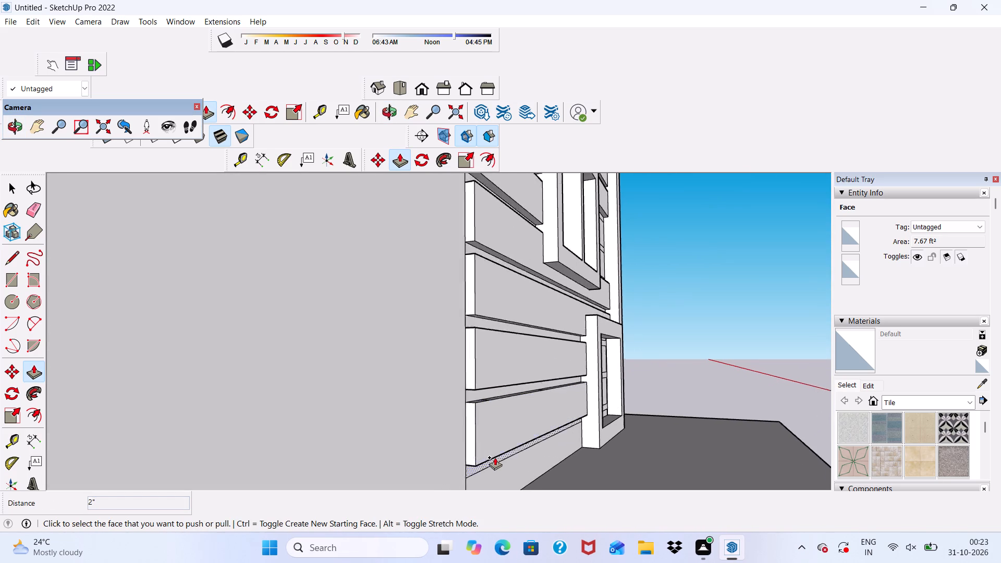
Raise the bottommost wall band at ground level by 2", flush with the bands above it.
scroll(495, 457, up, 1)
scroll(489, 390, down, 6)
scroll(503, 452, up, 1)
click(502, 451)
scroll(490, 433, up, 2)
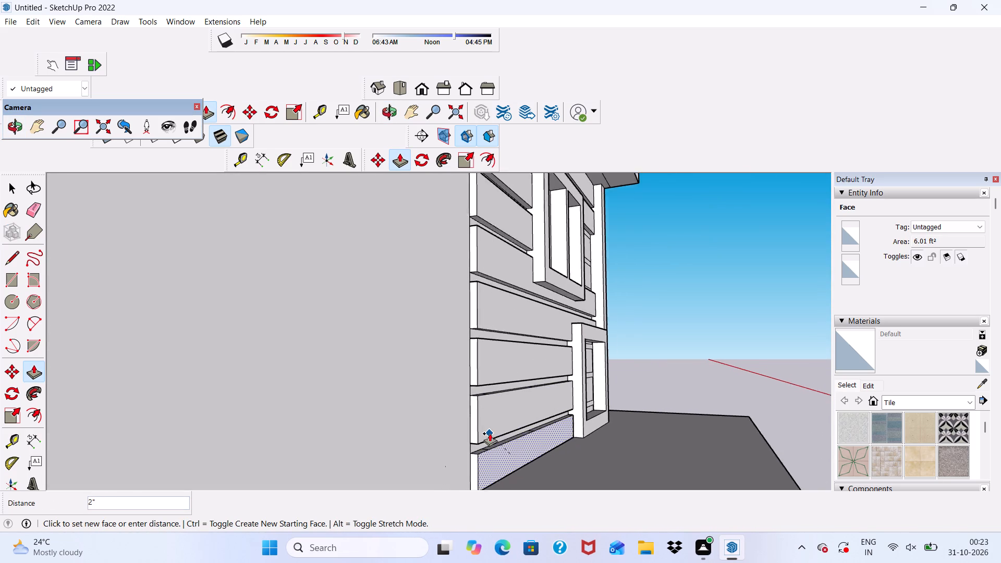
scroll(490, 433, up, 2)
click(489, 443)
scroll(487, 435, down, 4)
Raise the two remaining recessed wide bands between the double window and the corner pillar by 2".
middle_drag(523, 452, 363, 426)
scroll(614, 343, up, 1)
scroll(636, 336, down, 4)
middle_drag(672, 385, 522, 460)
scroll(664, 283, up, 1)
middle_drag(664, 281, 664, 303)
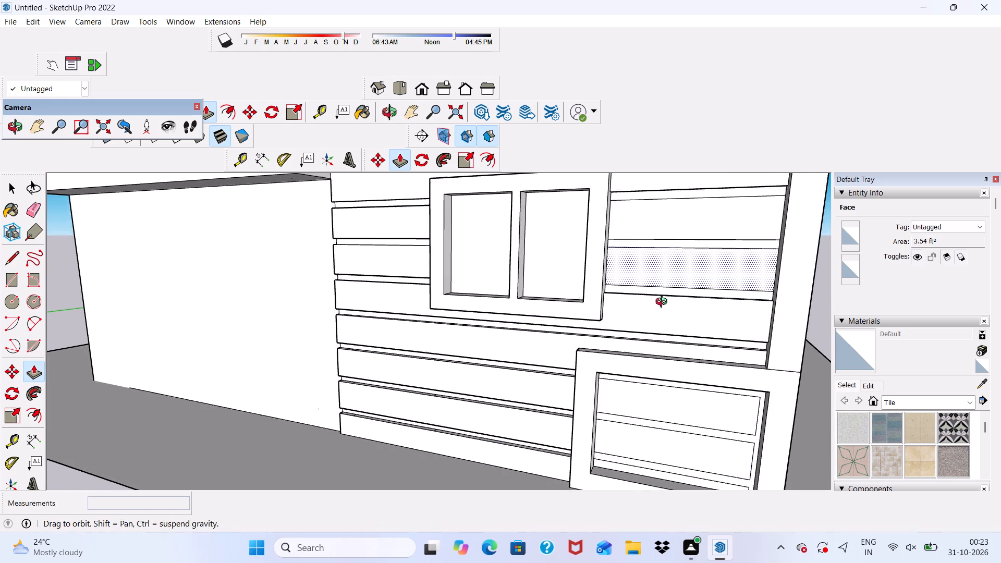
middle_drag(664, 303, 601, 375)
scroll(596, 367, up, 3)
click(608, 354)
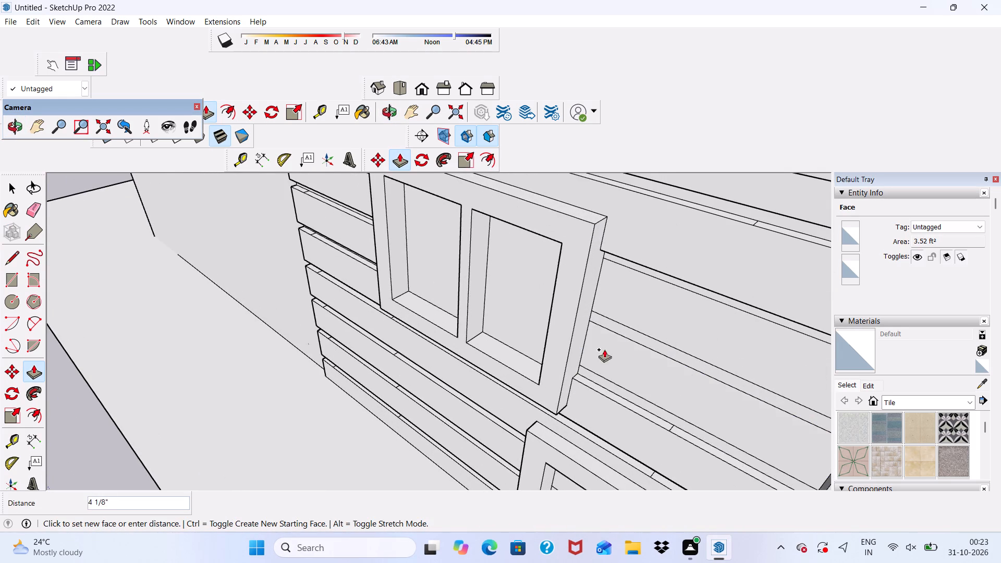
scroll(603, 379, up, 1)
scroll(640, 255, up, 3)
click(641, 248)
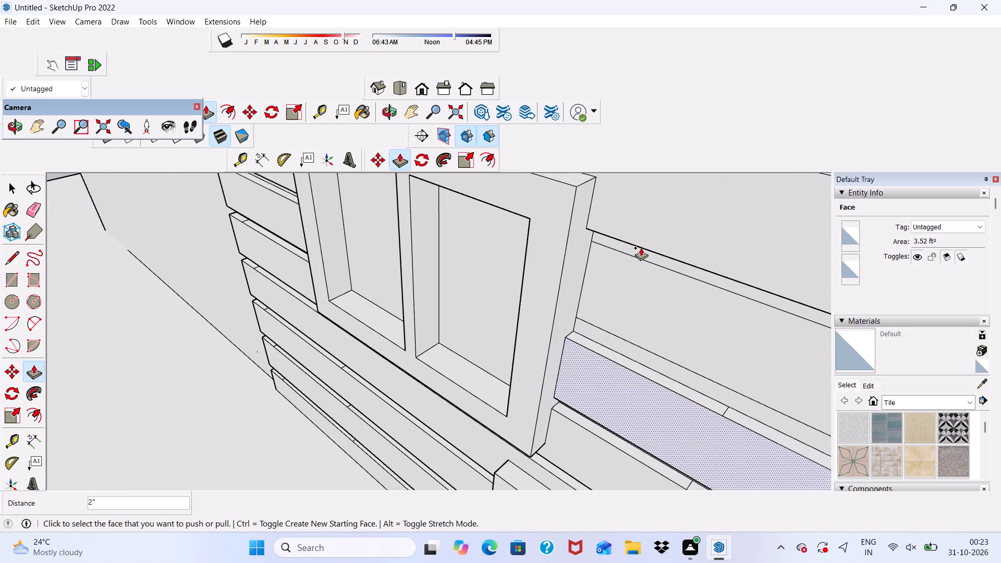
click(623, 319)
scroll(606, 230, up, 3)
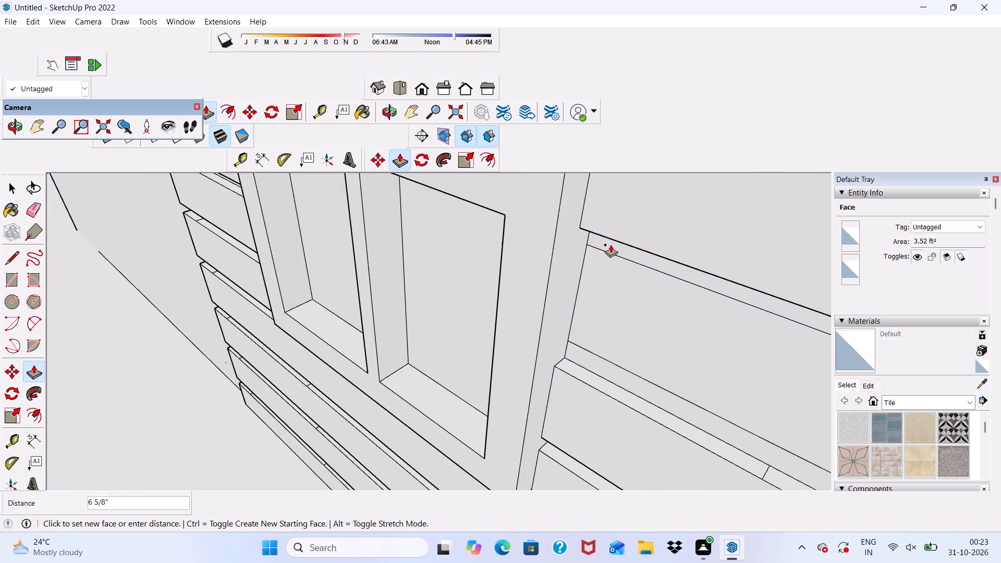
click(617, 240)
Erase the leftover split lines across the top ledges of the two lowest bands between the double window and pillar.
scroll(625, 207, down, 5)
middle_drag(695, 241, 772, 258)
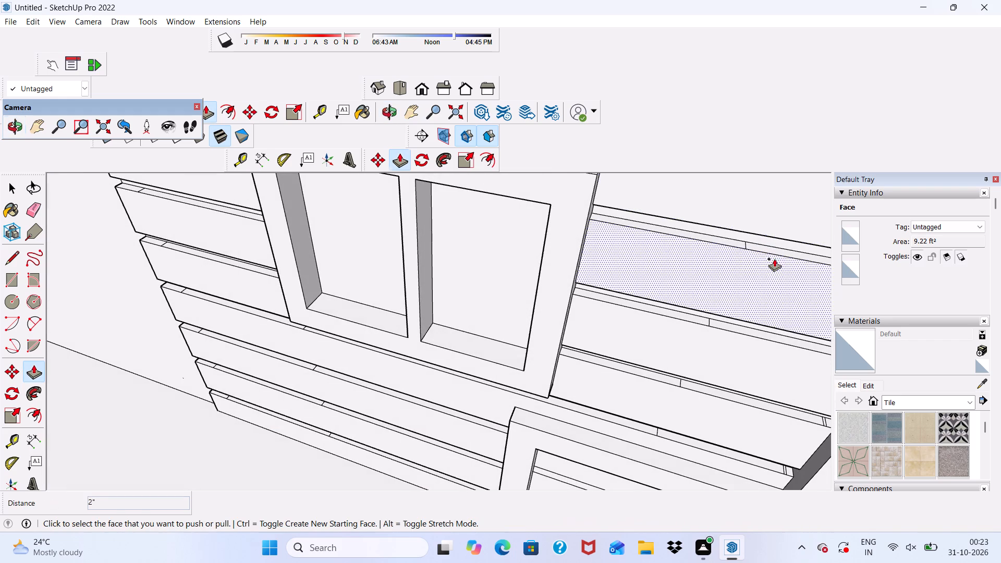
click(34, 212)
scroll(107, 248, down, 4)
middle_drag(510, 370, 519, 389)
scroll(519, 389, up, 4)
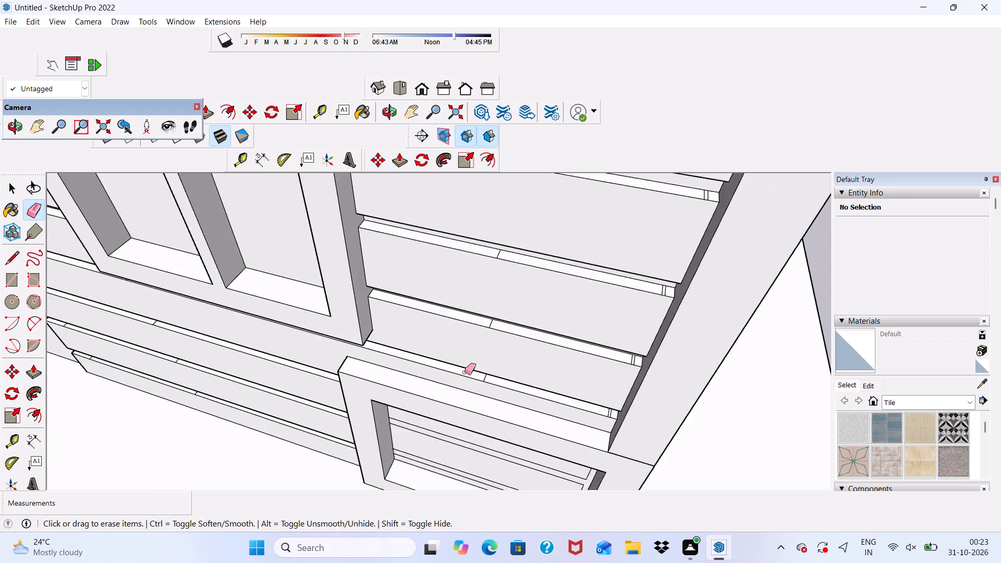
scroll(465, 372, up, 6)
click(490, 383)
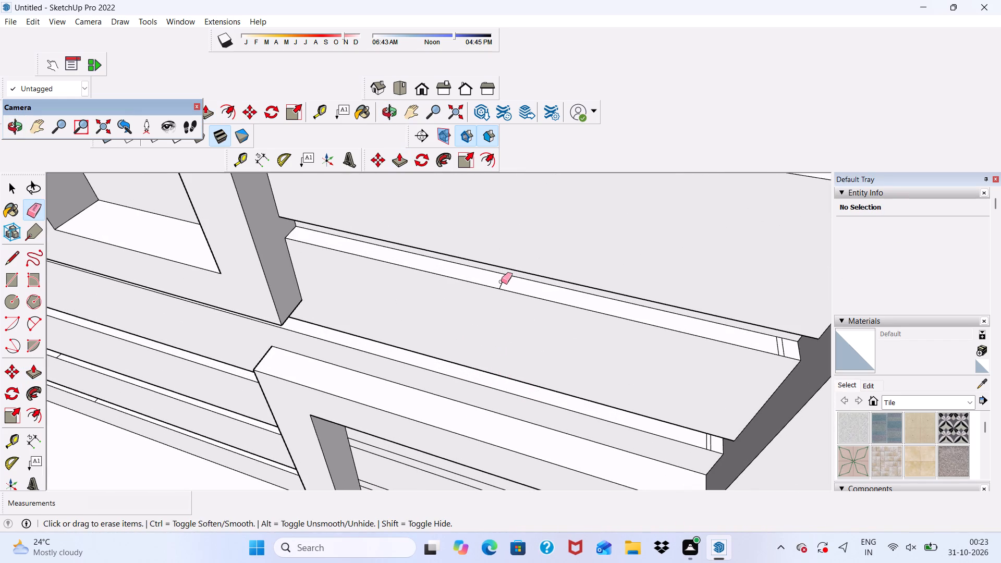
drag(501, 281, 515, 279)
drag(784, 347, 775, 347)
scroll(741, 422, up, 2)
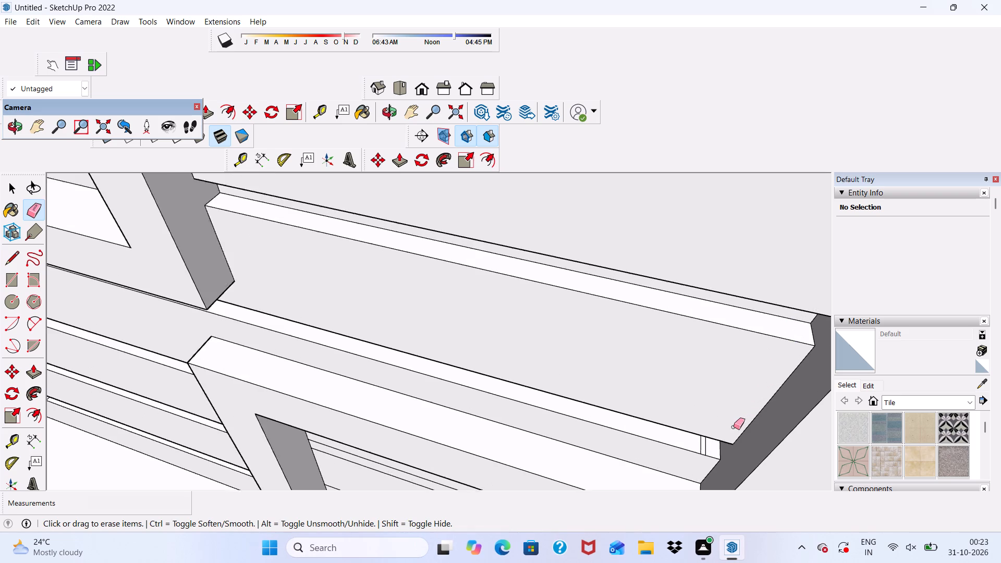
scroll(734, 427, up, 1)
drag(695, 447, 704, 449)
scroll(641, 384, down, 8)
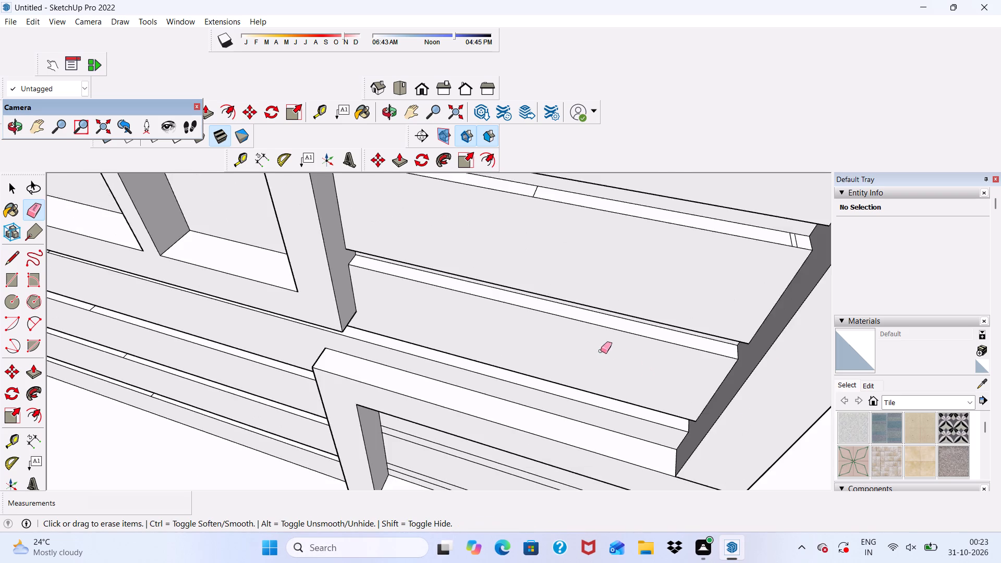
Erase the leftover split lines on the next two band ledges up, between the double window and the pillar.
scroll(601, 351, down, 4)
scroll(688, 330, up, 9)
drag(692, 287, 700, 289)
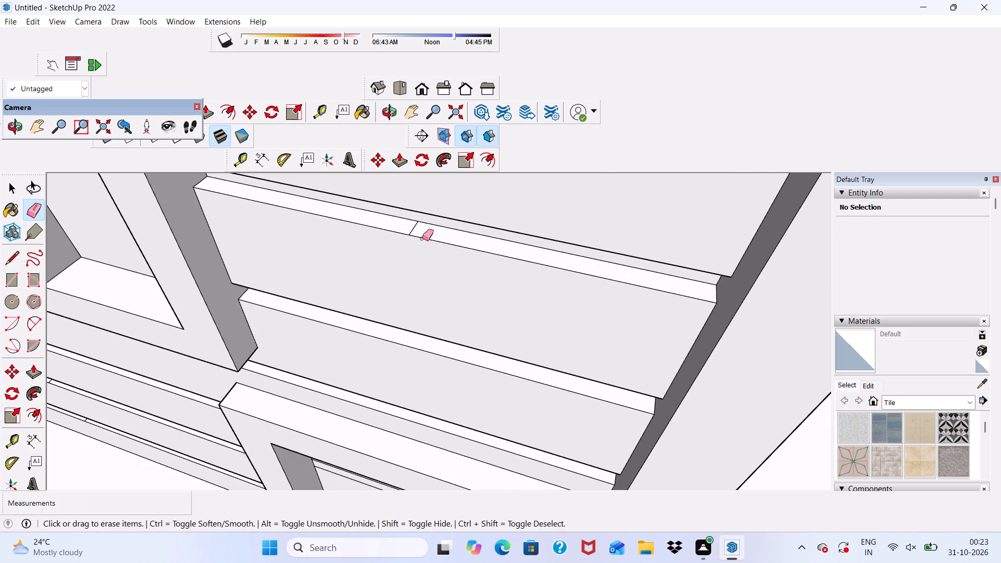
scroll(365, 231, up, 3)
drag(417, 219, 441, 230)
scroll(416, 229, down, 15)
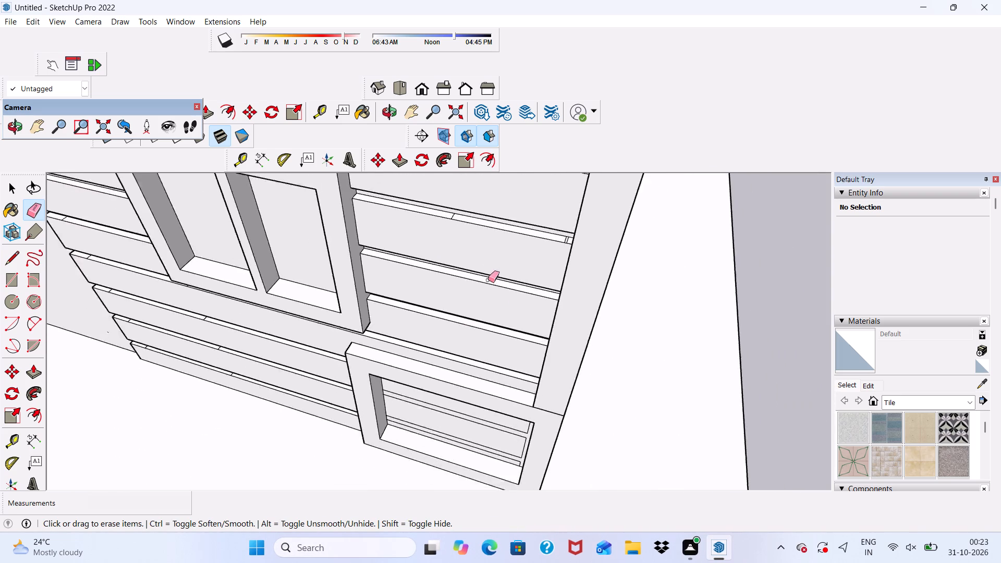
scroll(488, 280, down, 2)
scroll(543, 238, up, 17)
drag(527, 288, 537, 291)
scroll(537, 291, down, 6)
scroll(435, 250, up, 8)
click(302, 256)
scroll(302, 256, down, 3)
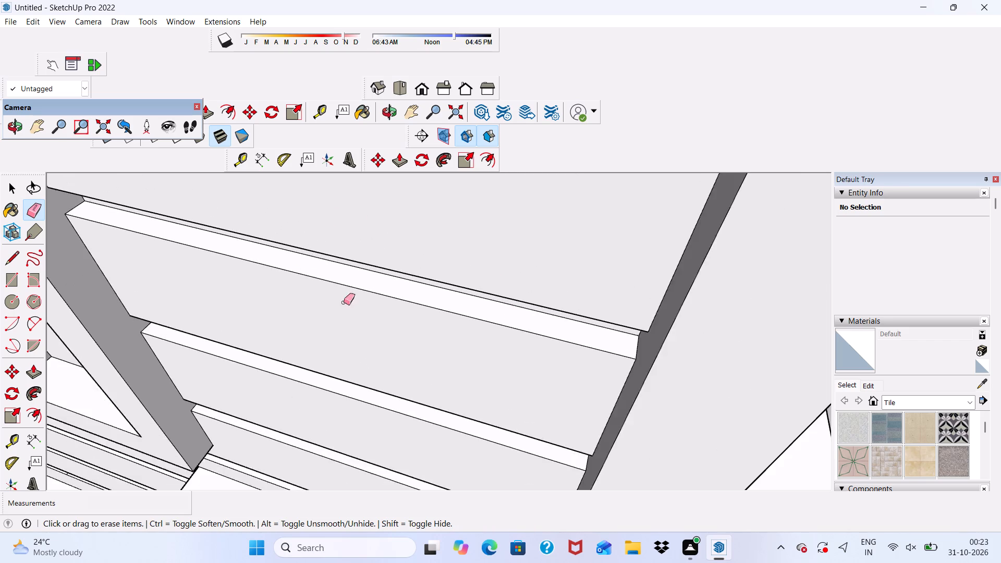
Erase the split lines on the topmost band's ledge under the overhang, near the corner pillar.
scroll(344, 302, down, 14)
middle_drag(470, 379, 489, 349)
scroll(478, 312, up, 6)
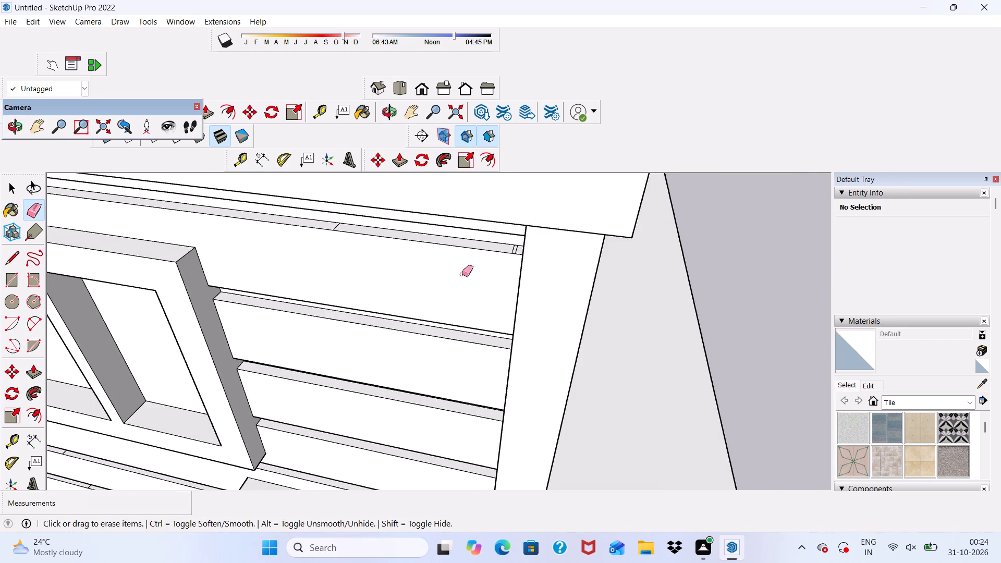
scroll(439, 250, down, 1)
scroll(493, 255, up, 10)
drag(496, 252, 508, 255)
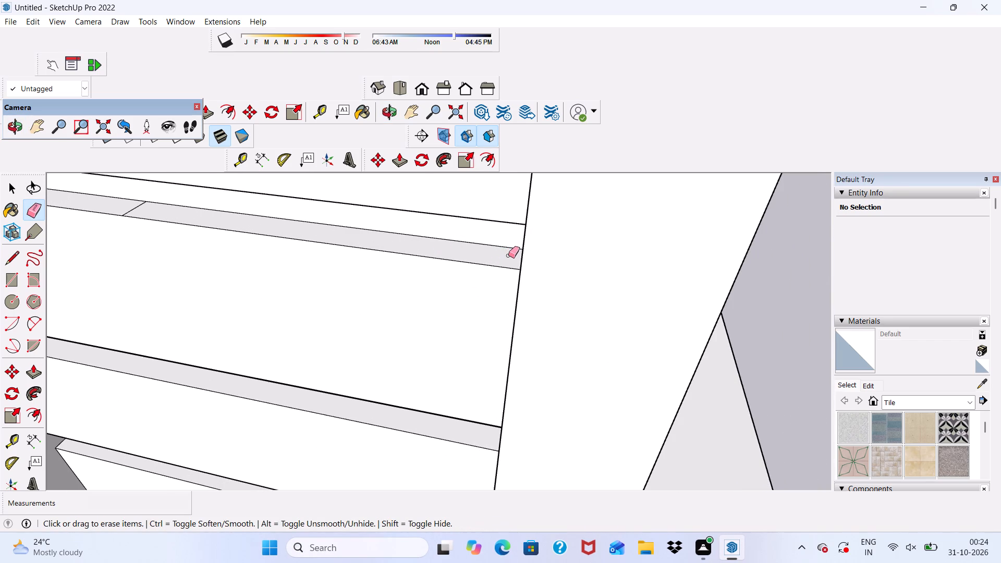
scroll(510, 256, down, 5)
scroll(454, 264, up, 5)
click(226, 222)
scroll(251, 217, down, 9)
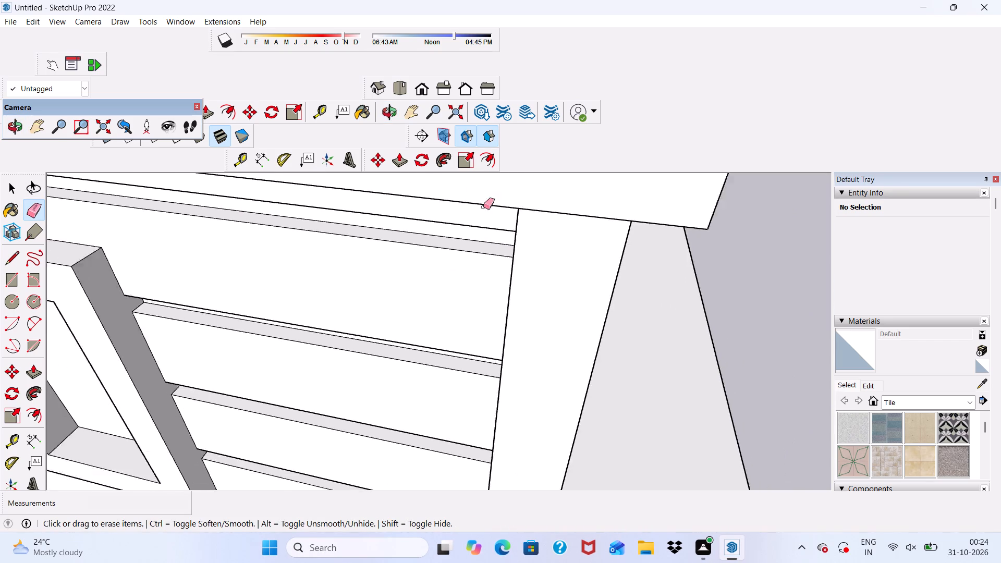
Erase the short split line on the topmost band's ledge above the double window's left corner, keeping the ledge face intact.
scroll(483, 207, down, 16)
scroll(409, 247, up, 11)
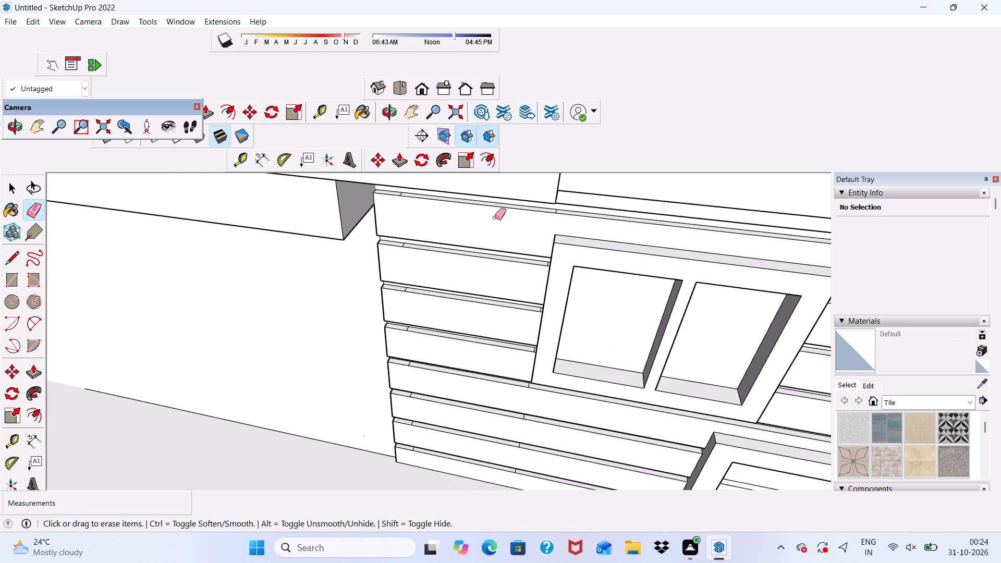
middle_drag(495, 217, 501, 240)
scroll(550, 226, up, 5)
scroll(544, 244, down, 4)
middle_drag(499, 287, 537, 199)
scroll(539, 199, up, 4)
middle_drag(551, 207, 554, 218)
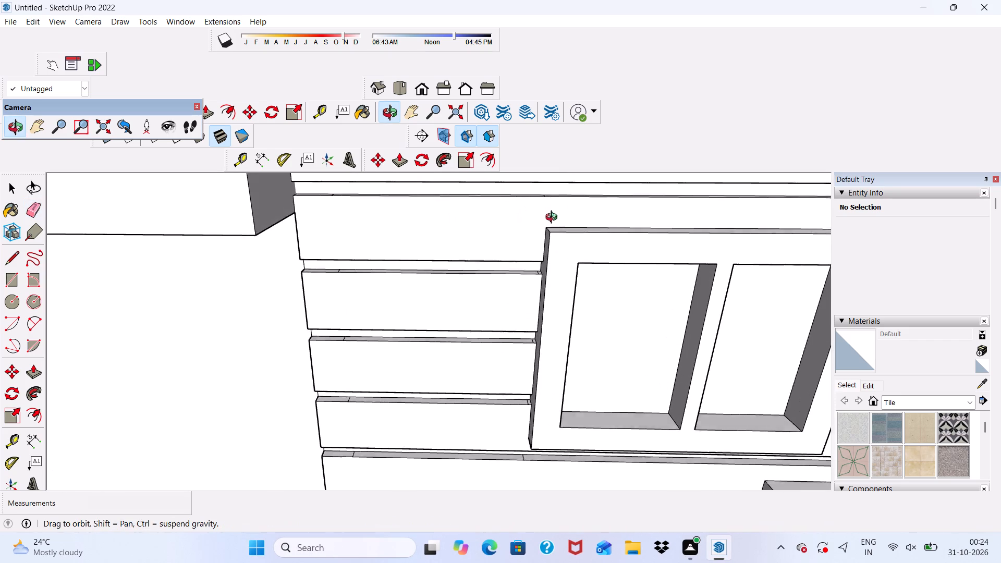
middle_drag(554, 218, 541, 233)
scroll(553, 202, up, 5)
scroll(551, 194, down, 1)
scroll(543, 194, up, 8)
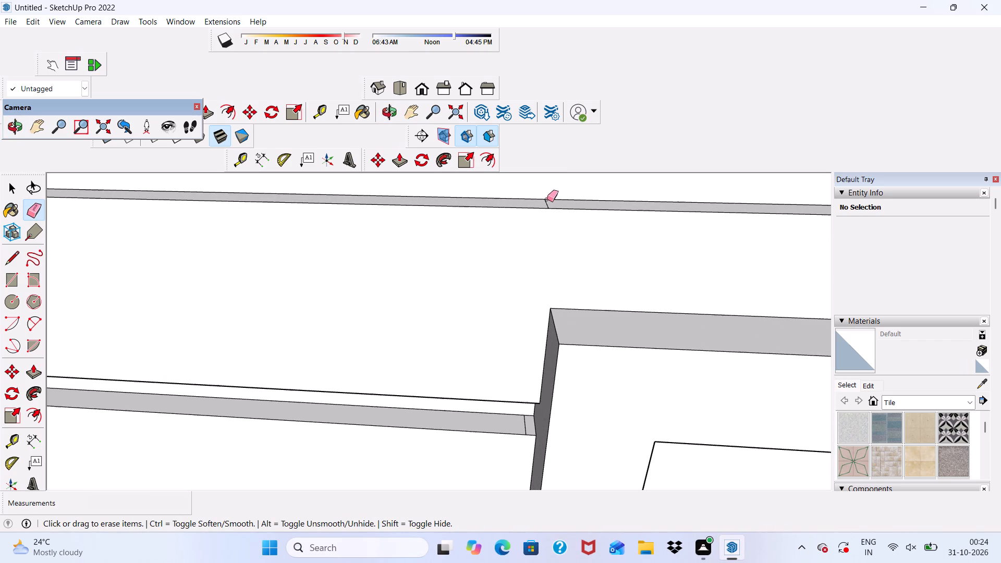
click(547, 199)
scroll(541, 213, down, 1)
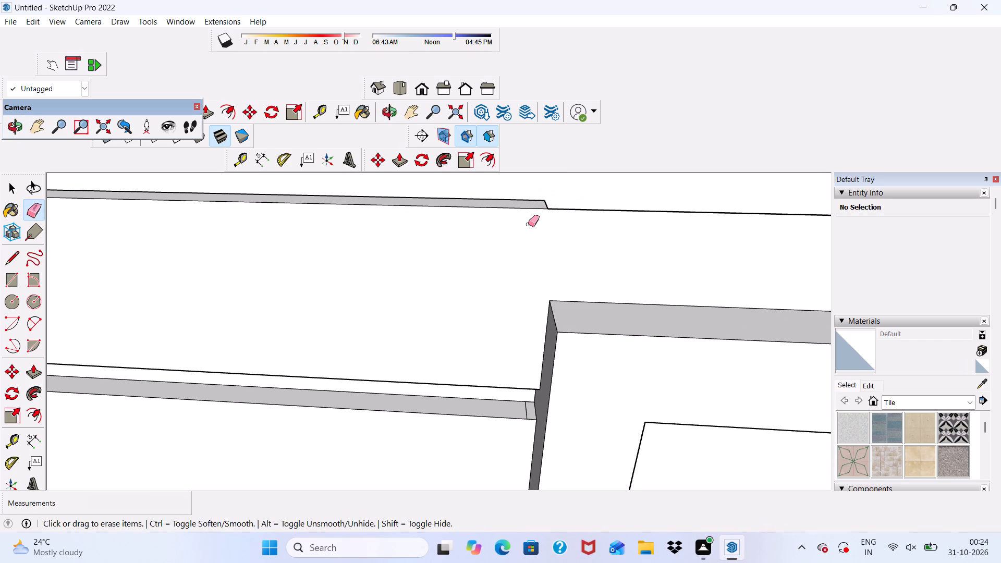
key(ctrl+z)
middle_drag(541, 229, 520, 260)
scroll(551, 200, up, 3)
click(550, 221)
scroll(543, 220, down, 6)
scroll(482, 339, up, 7)
scroll(512, 234, down, 3)
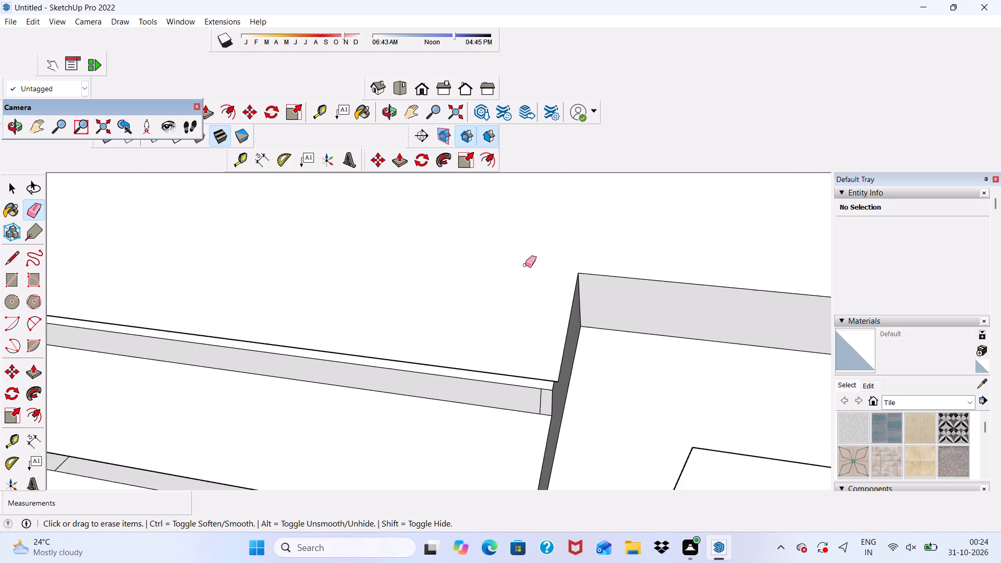
Erase the short split lines at the window end of the second and third band ledges left of the double window.
scroll(525, 265, down, 1)
scroll(514, 383, up, 4)
drag(547, 392, 557, 385)
scroll(510, 276, down, 10)
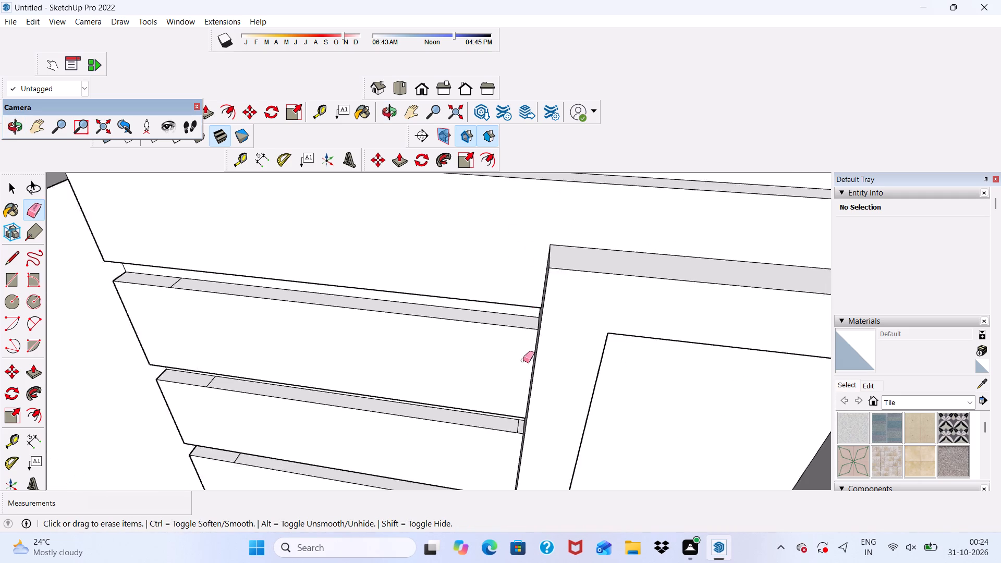
scroll(523, 360, down, 2)
scroll(517, 420, up, 6)
drag(515, 421, 522, 417)
scroll(487, 305, down, 6)
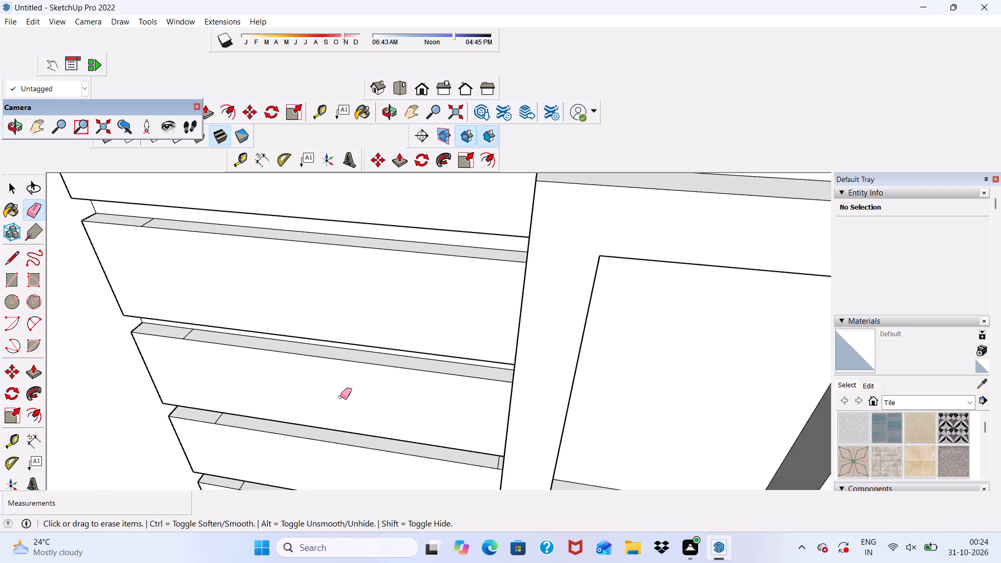
Erase the split lines crossing the upper band ledges near the wall's left corner, left of the double window.
scroll(231, 370, up, 6)
scroll(155, 331, up, 3)
drag(175, 305, 181, 310)
scroll(179, 386, down, 3)
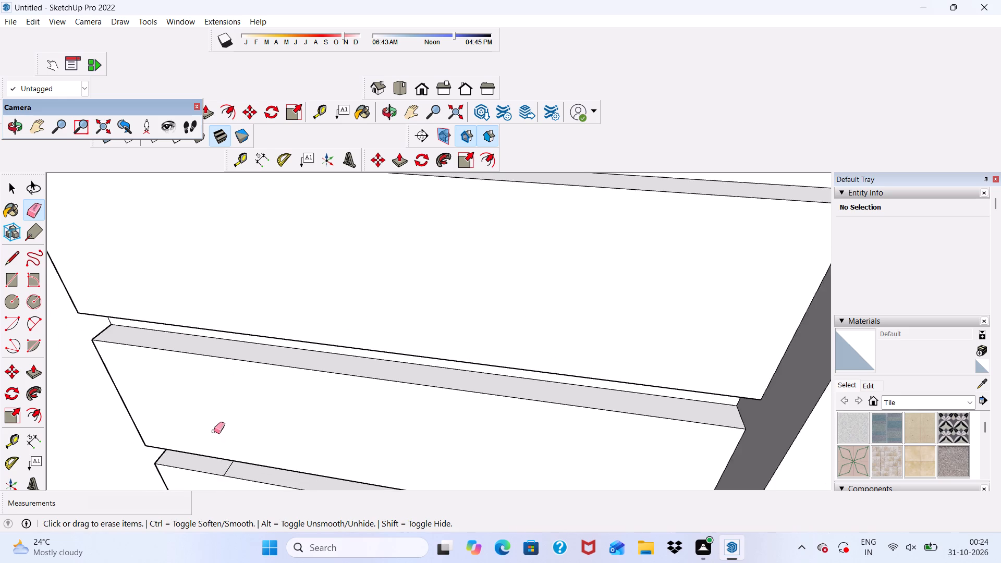
scroll(214, 431, down, 4)
scroll(235, 447, up, 5)
drag(216, 444, 221, 446)
drag(227, 445, 223, 447)
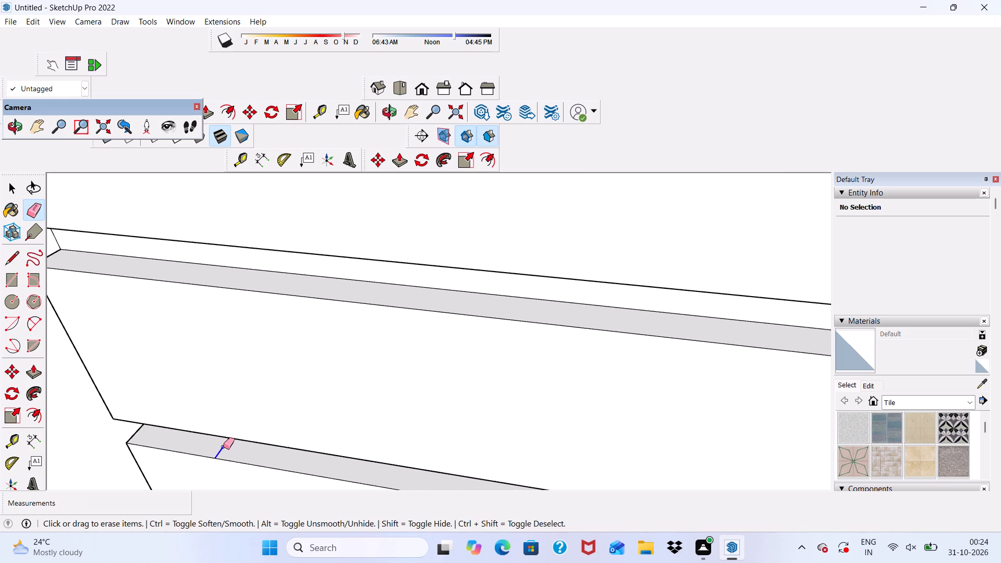
drag(223, 447, 221, 447)
scroll(222, 419, down, 11)
scroll(198, 327, up, 8)
drag(192, 283, 217, 291)
scroll(219, 291, down, 11)
scroll(269, 338, up, 2)
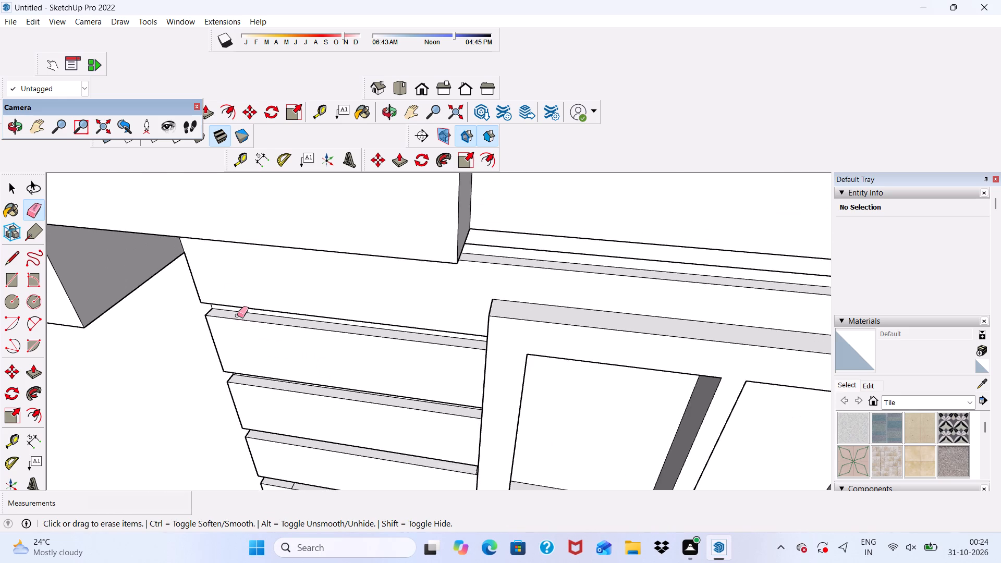
Erase the remaining split line near the left corner on the second band's ledge, just below the top band.
scroll(237, 315, up, 3)
scroll(233, 220, up, 4)
scroll(227, 203, down, 1)
middle_drag(235, 223, 249, 267)
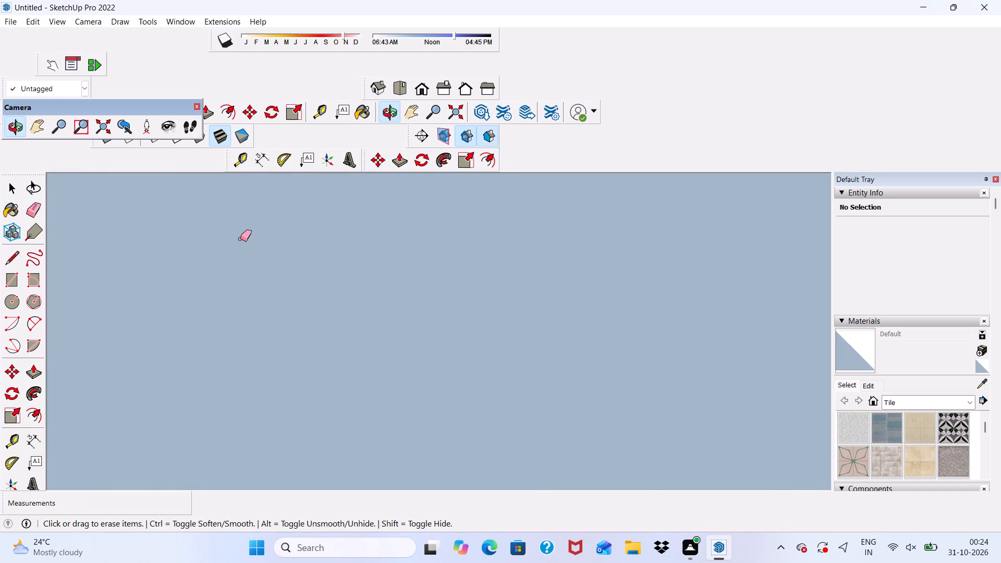
scroll(273, 280, down, 5)
click(418, 85)
scroll(419, 202, down, 6)
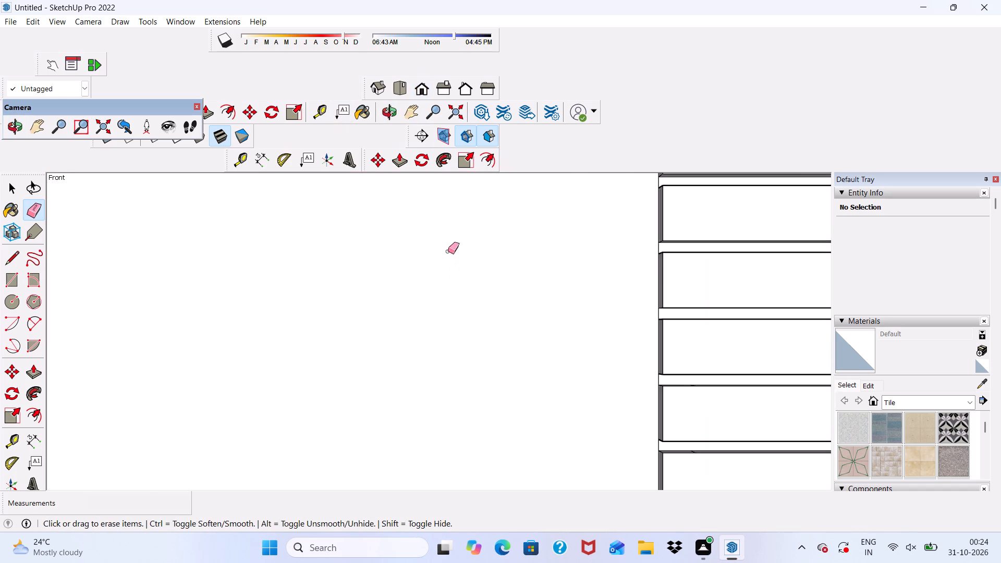
scroll(448, 251, down, 14)
middle_drag(598, 264, 479, 357)
scroll(480, 343, up, 4)
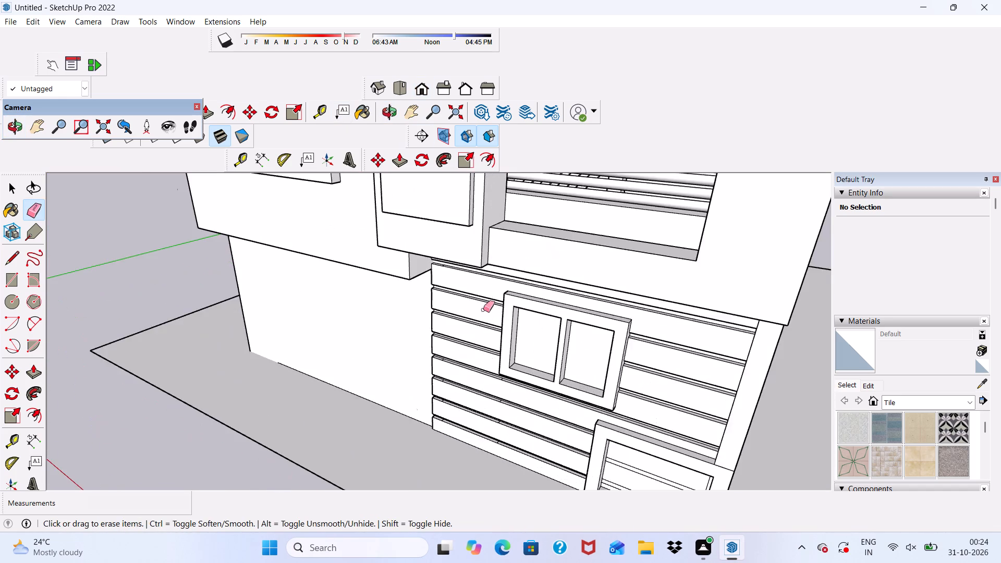
scroll(483, 310, up, 20)
scroll(483, 310, up, 1)
drag(368, 227, 368, 228)
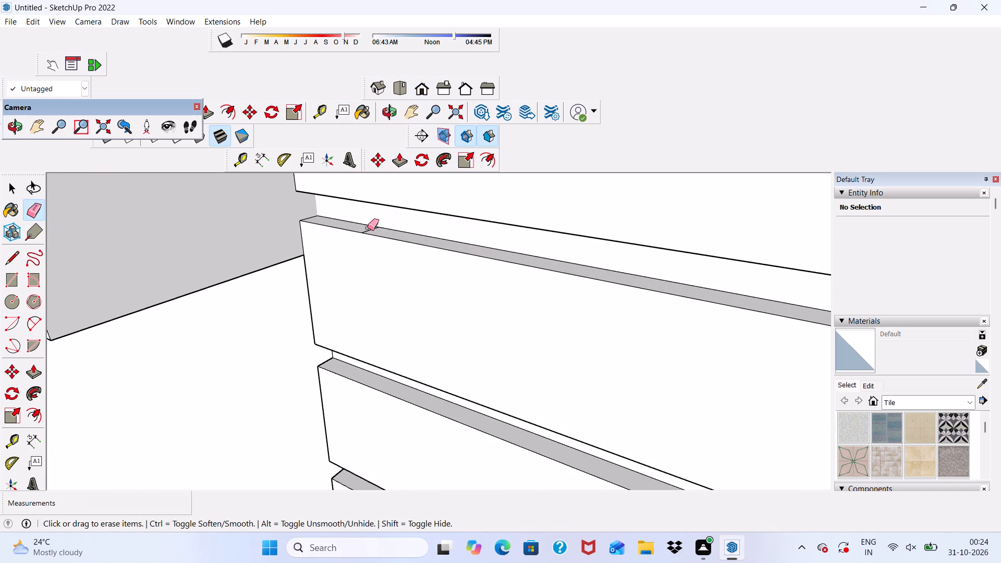
drag(368, 228, 371, 233)
Erase the split line near the left corner on the fifth band's ledge.
scroll(384, 201, down, 12)
scroll(355, 400, up, 9)
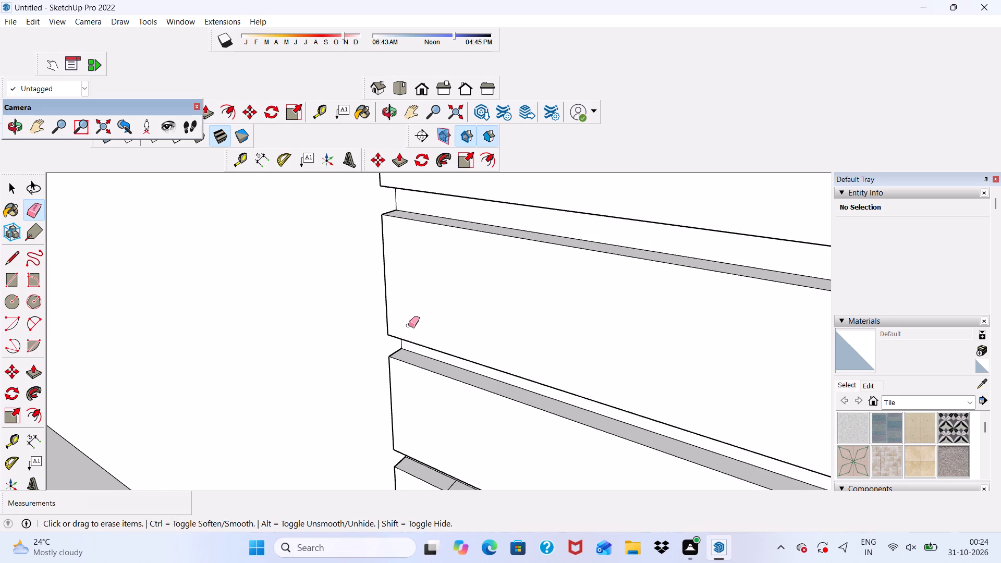
scroll(413, 290, down, 6)
scroll(475, 443, up, 10)
drag(405, 378, 414, 380)
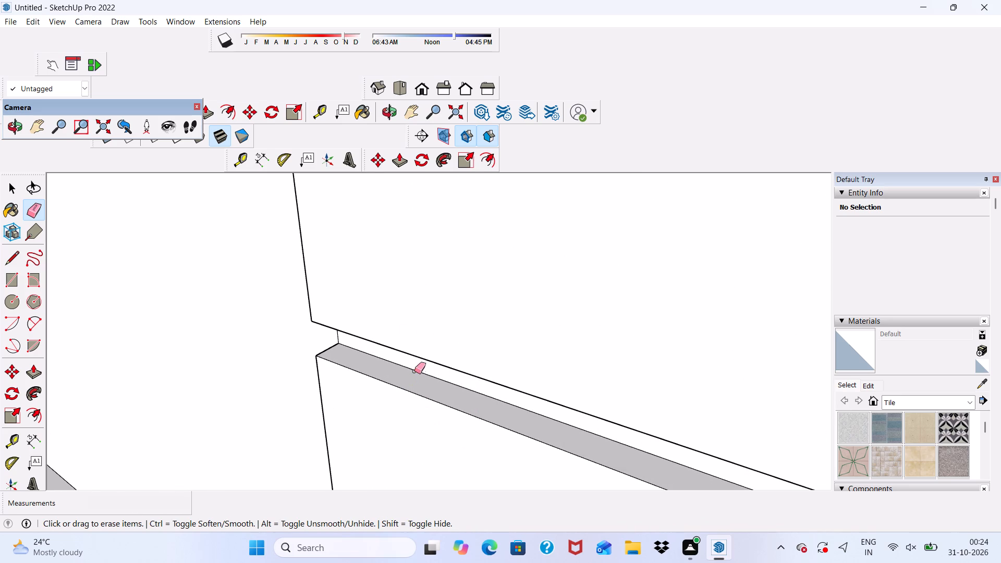
Erase the remaining split lines near the wall's left corner on the ledges of the lowest bands.
scroll(404, 313, down, 11)
scroll(421, 439, up, 10)
drag(422, 394, 430, 403)
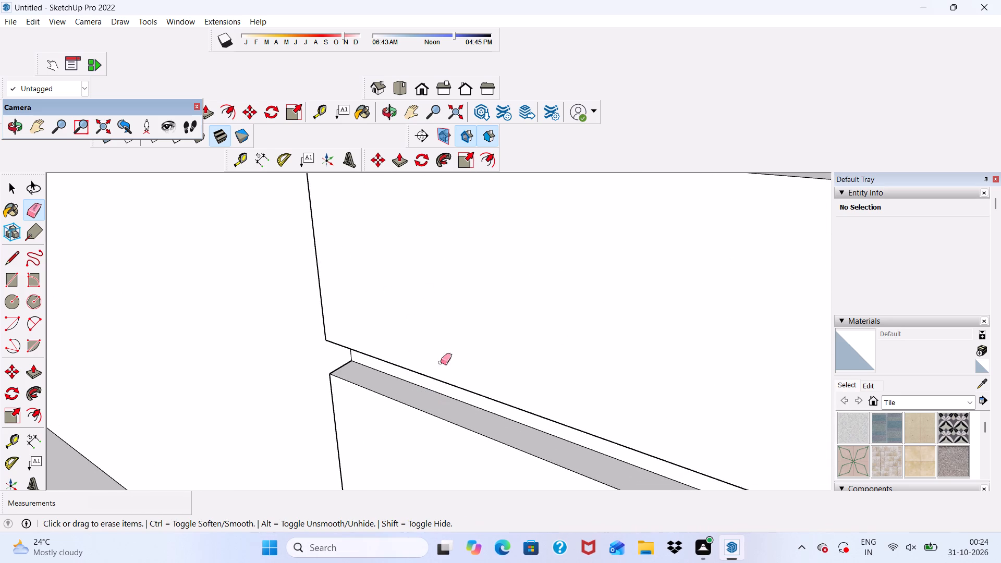
scroll(424, 300, down, 7)
scroll(412, 488, up, 7)
drag(421, 459, 430, 466)
scroll(376, 316, down, 6)
scroll(400, 459, up, 6)
drag(410, 474, 424, 480)
scroll(380, 333, down, 10)
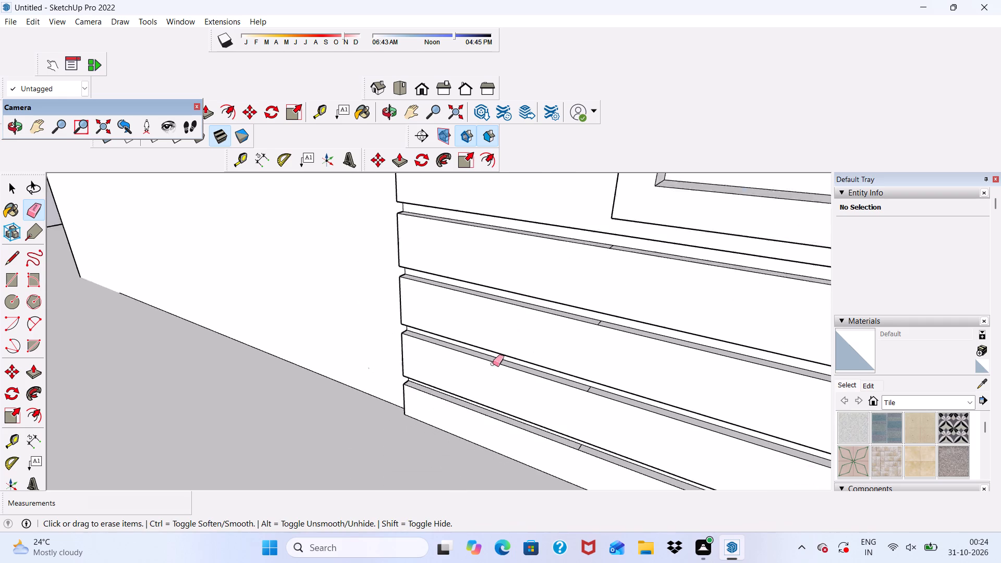
Erase the short split lines crossing the middle of the four lower band ledges, below and left of the double window.
scroll(493, 364, down, 1)
middle_drag(496, 432, 553, 493)
scroll(581, 497, up, 4)
scroll(607, 472, down, 1)
scroll(611, 452, up, 5)
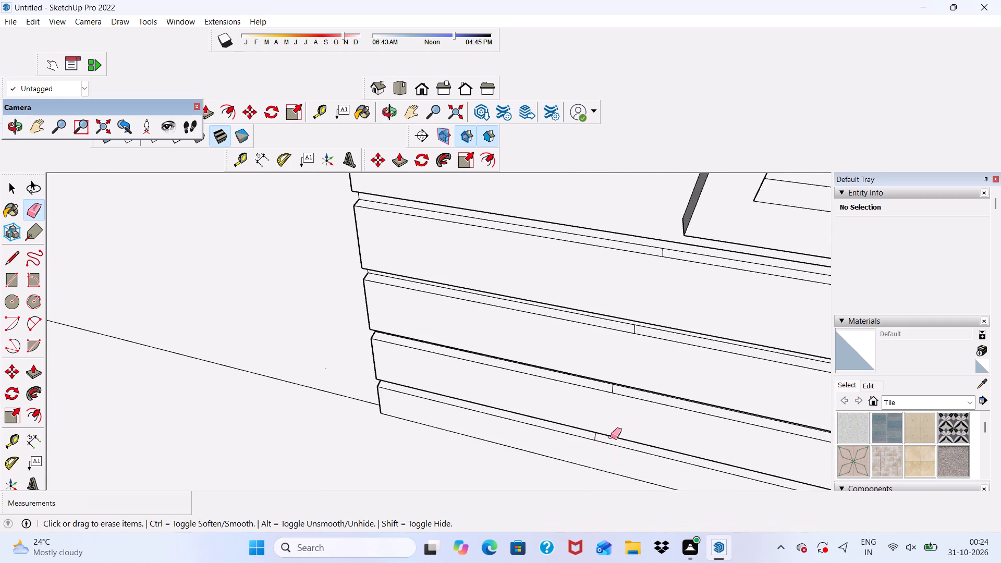
scroll(611, 437, up, 9)
drag(597, 429, 611, 433)
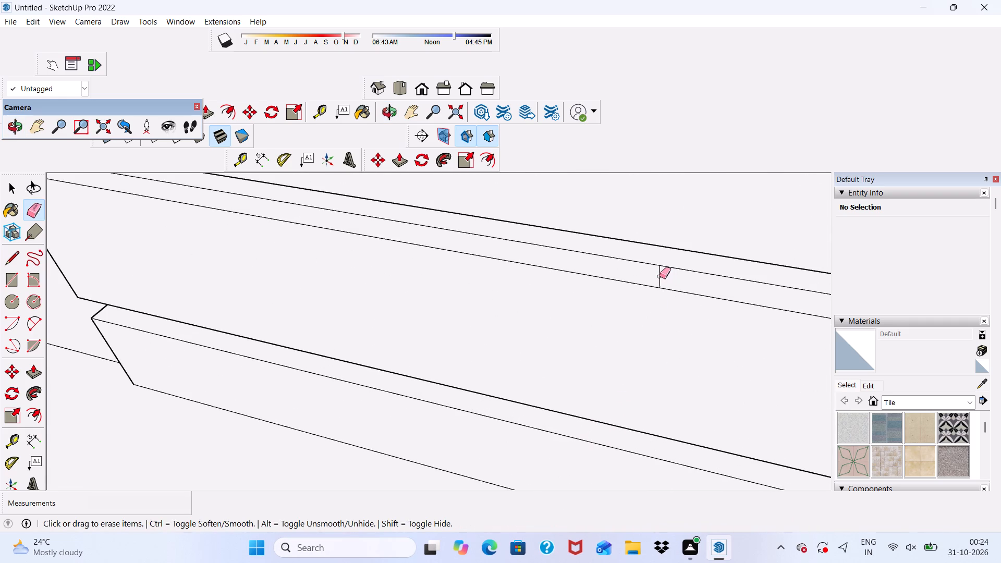
drag(658, 276, 666, 275)
scroll(547, 316, down, 6)
scroll(352, 341, down, 6)
scroll(472, 302, up, 7)
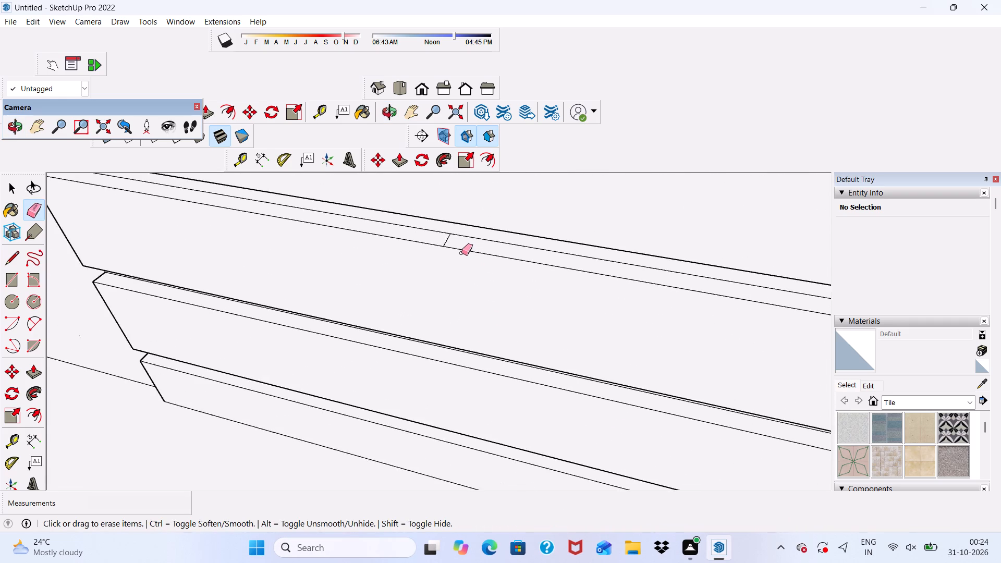
scroll(461, 253, up, 2)
drag(443, 238, 451, 238)
scroll(467, 253, down, 12)
scroll(458, 196, up, 3)
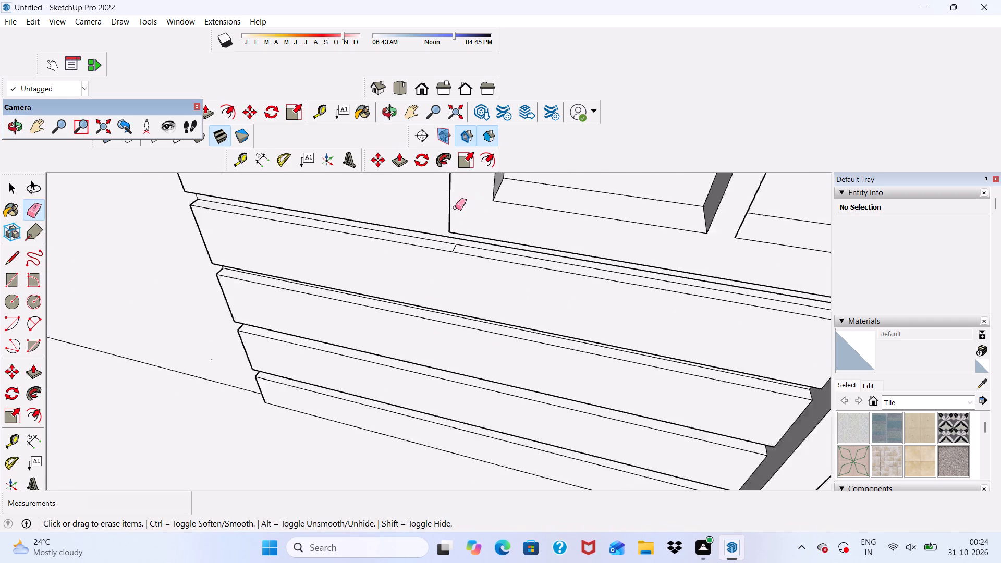
scroll(455, 207, up, 10)
drag(454, 262, 461, 262)
scroll(374, 265, down, 5)
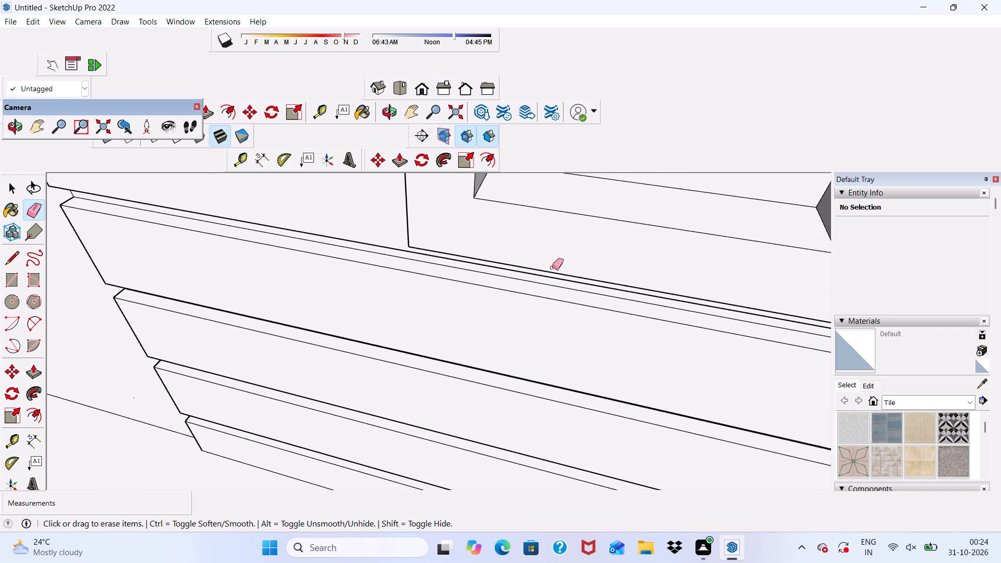
Examine the cleaned bands and the whole building from the front, side and above.
scroll(552, 267, down, 12)
middle_drag(507, 309, 579, 156)
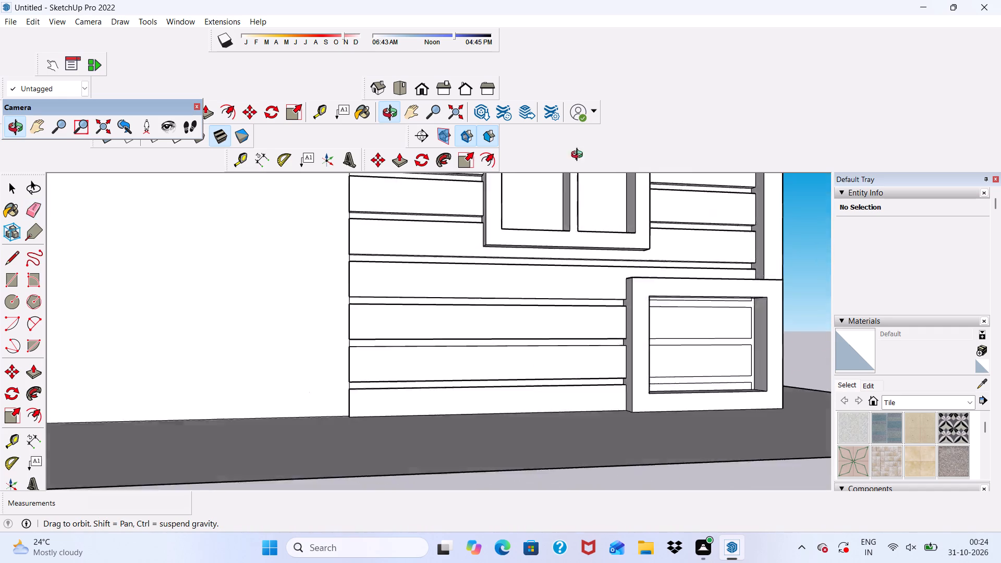
middle_drag(579, 156, 543, 184)
scroll(554, 242, up, 2)
scroll(538, 273, down, 4)
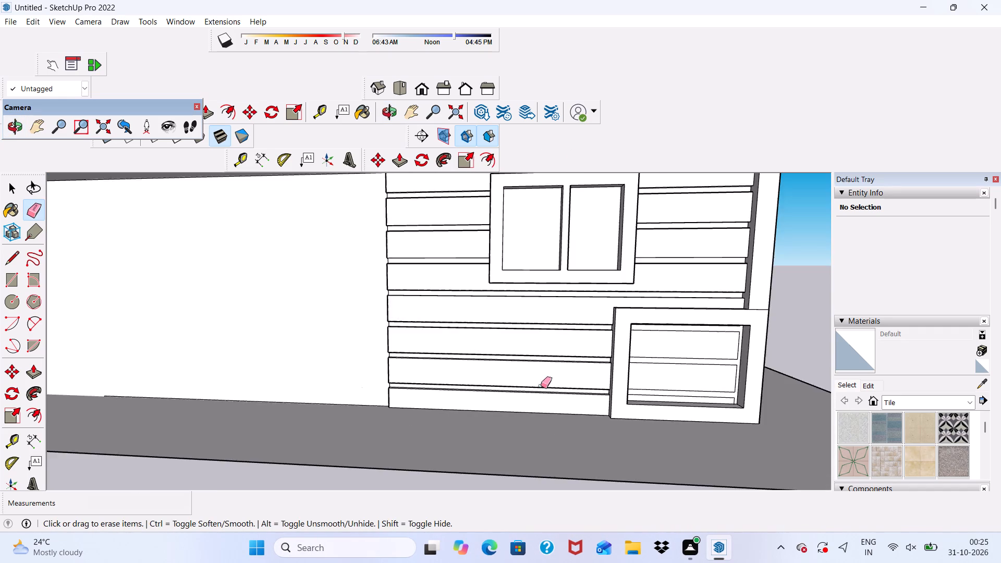
scroll(541, 386, down, 7)
middle_drag(539, 340, 570, 235)
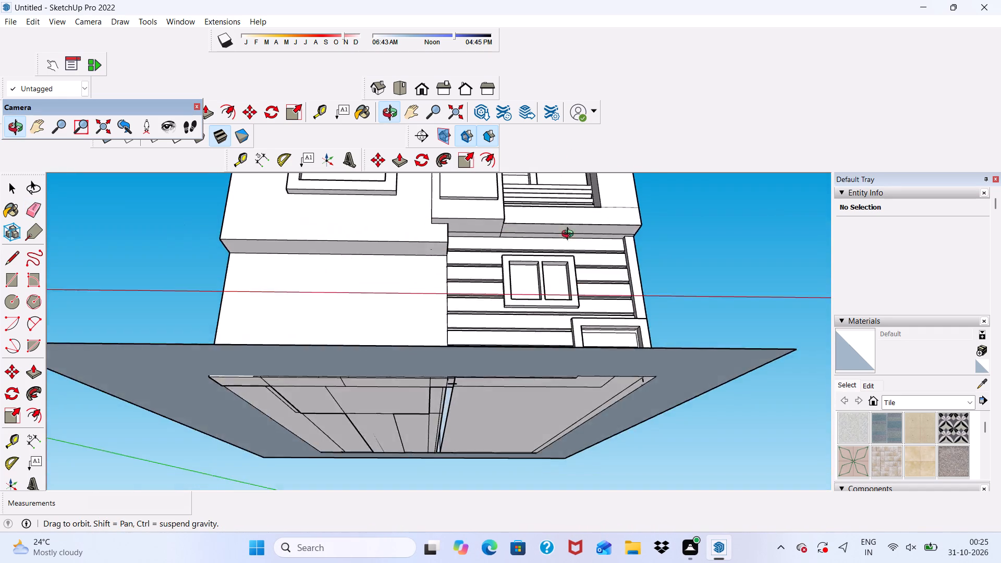
middle_drag(570, 235, 546, 255)
key(space)
scroll(538, 256, up, 1)
scroll(445, 309, down, 4)
middle_drag(417, 356, 412, 377)
scroll(440, 359, up, 1)
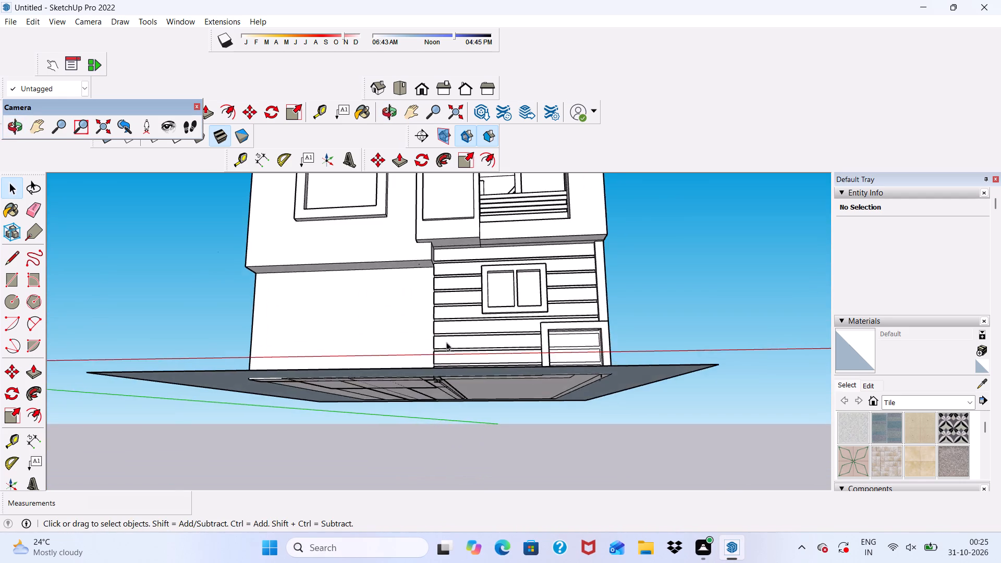
scroll(446, 342, down, 5)
middle_drag(497, 336, 511, 394)
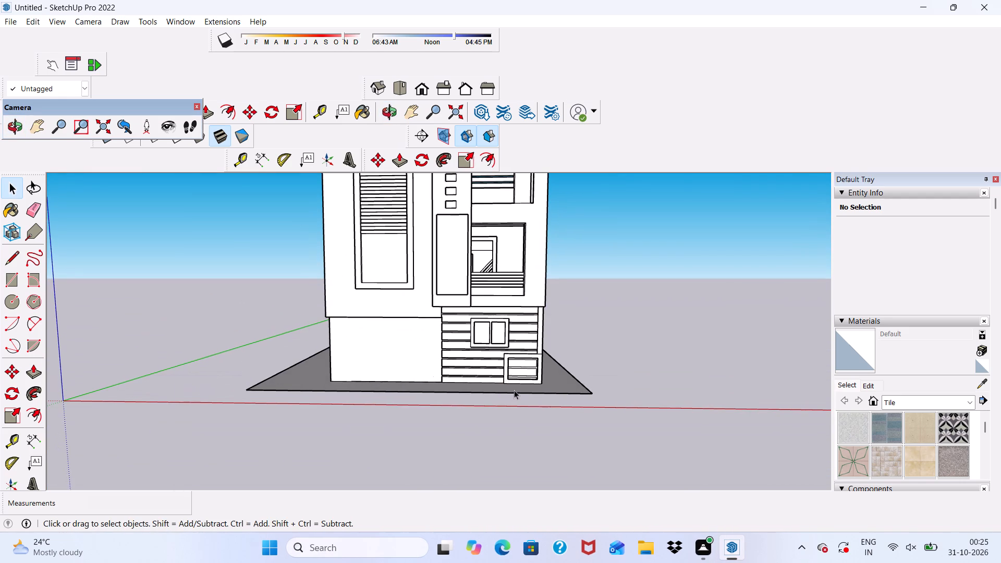
middle_drag(528, 386, 522, 401)
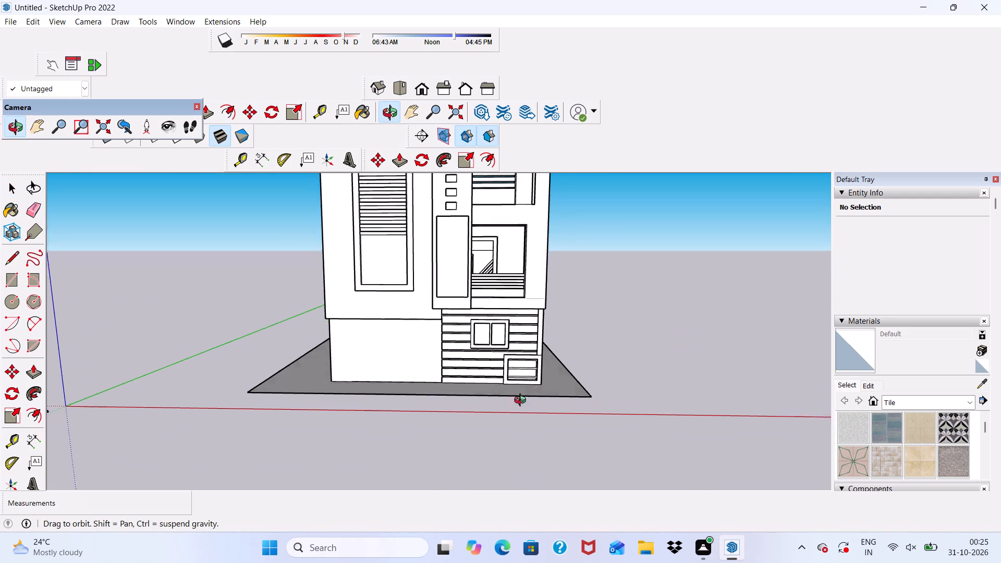
middle_drag(522, 401, 595, 415)
scroll(401, 304, up, 1)
scroll(249, 288, down, 8)
middle_drag(359, 325, 361, 325)
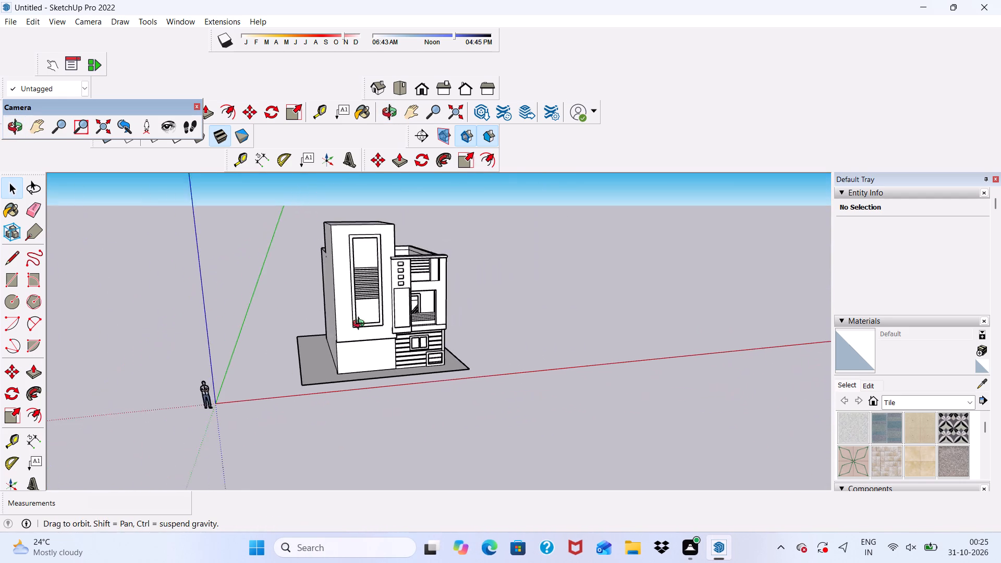
middle_drag(361, 325, 358, 262)
scroll(358, 260, up, 10)
scroll(353, 300, down, 1)
middle_drag(351, 305, 565, 331)
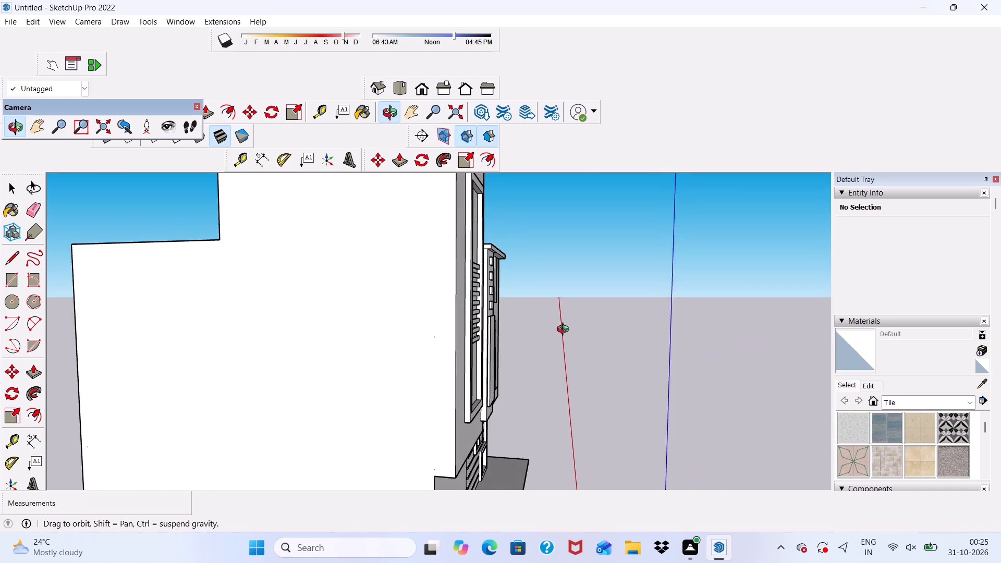
middle_drag(565, 331, 566, 329)
scroll(548, 326, down, 2)
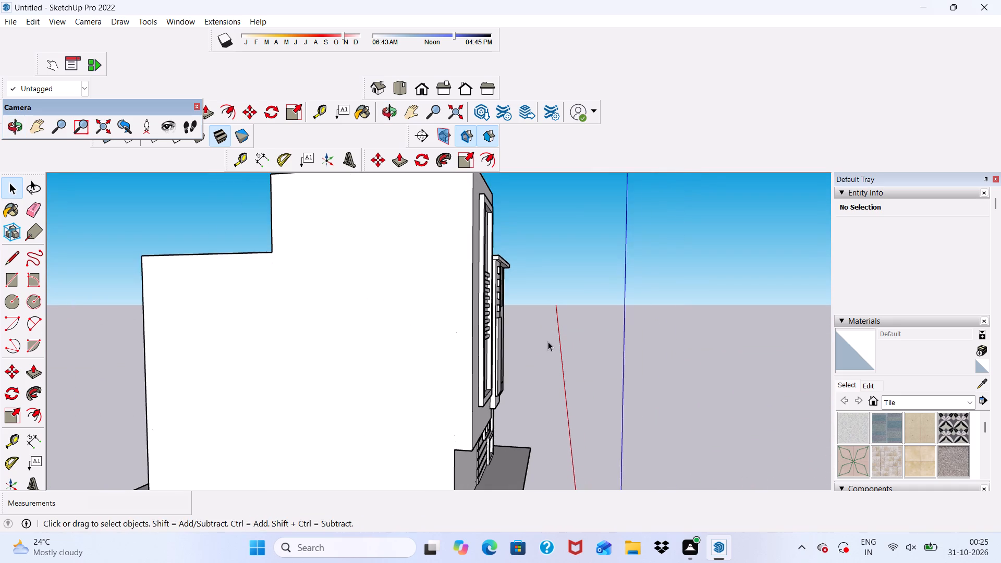
middle_drag(545, 329, 407, 380)
scroll(303, 168, up, 4)
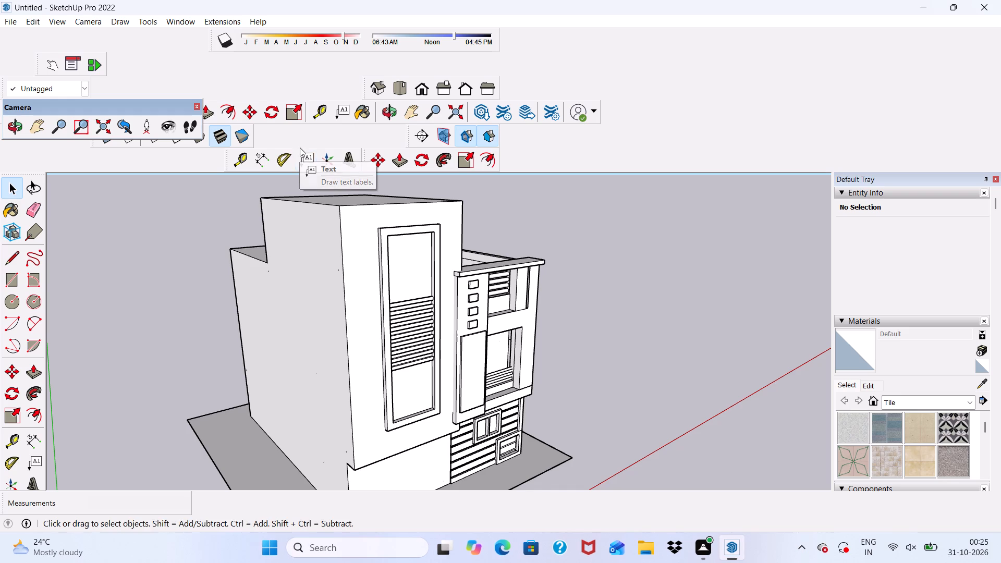
scroll(304, 141, down, 2)
middle_drag(341, 267, 337, 297)
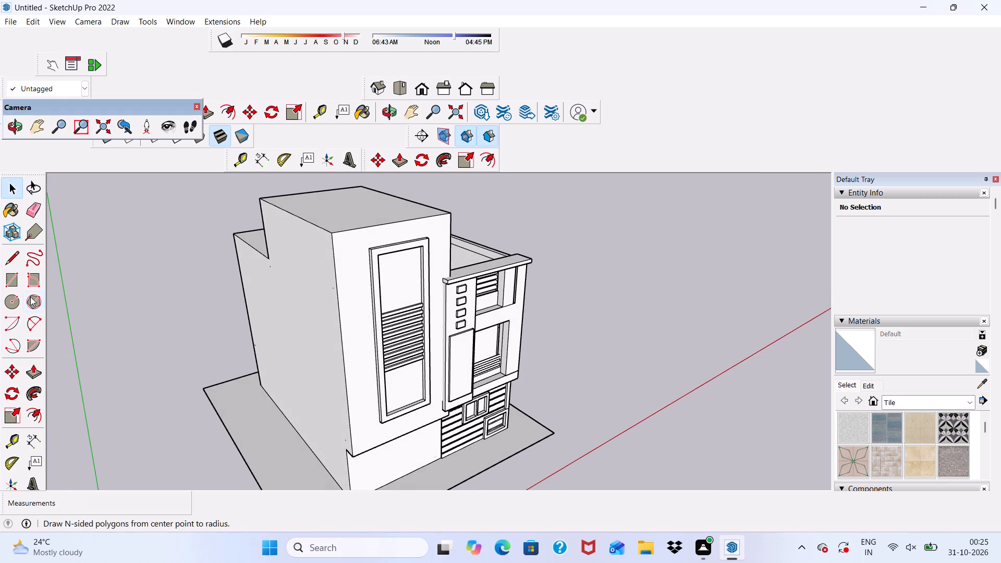
Draw a full-width rectangle about 14' 8" by 11 1/2" along the top edge of the tall tower's front face.
click(2, 276)
scroll(30, 304, down, 2)
middle_drag(250, 301, 215, 276)
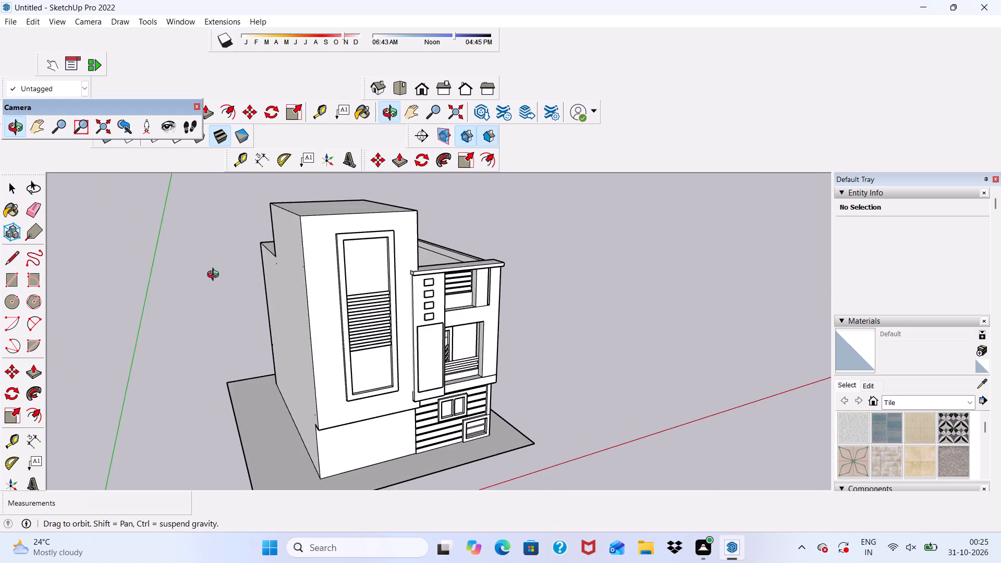
middle_drag(215, 276, 229, 272)
scroll(321, 216, up, 5)
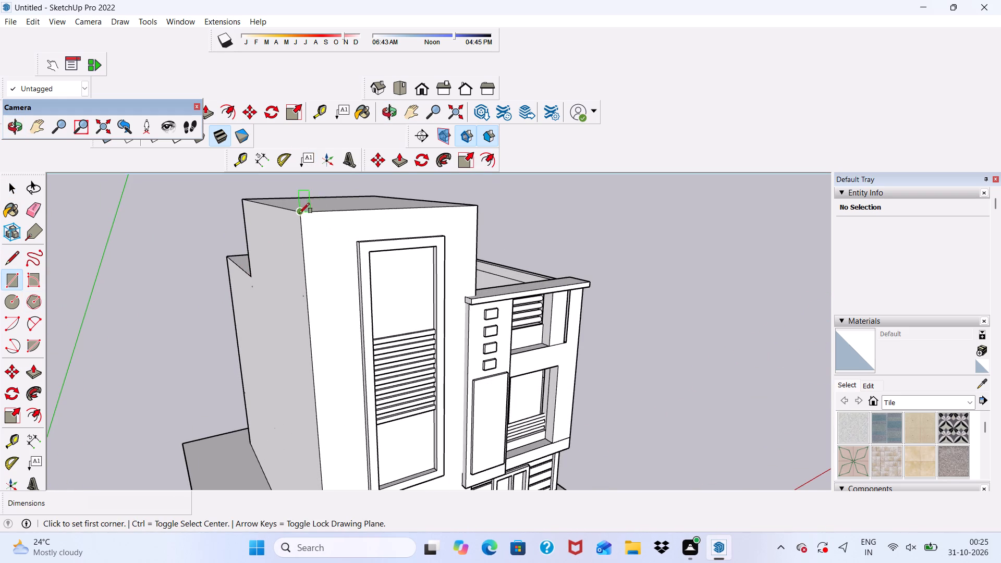
click(299, 213)
scroll(423, 231, up, 3)
scroll(468, 210, up, 4)
scroll(474, 209, down, 1)
scroll(490, 210, up, 4)
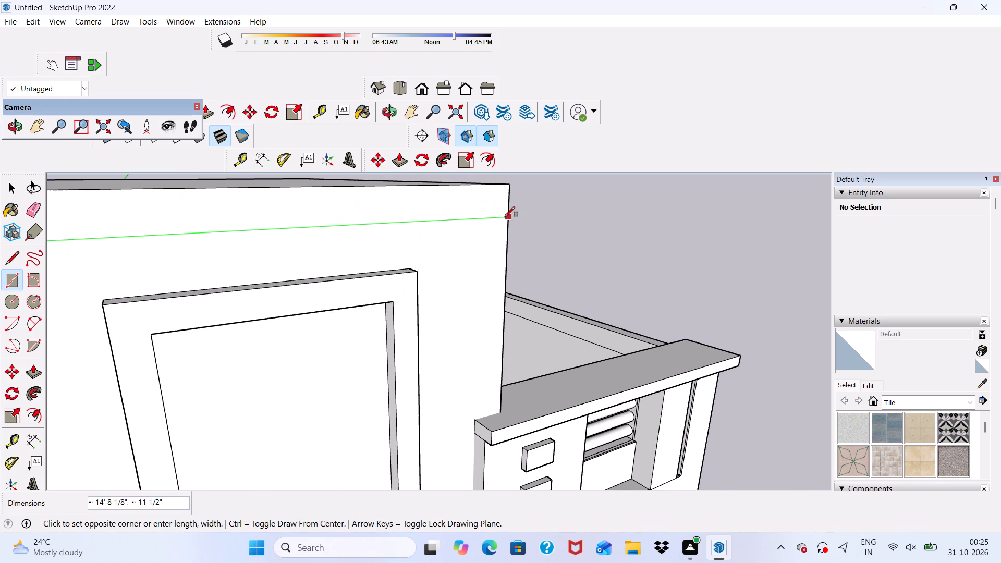
click(508, 217)
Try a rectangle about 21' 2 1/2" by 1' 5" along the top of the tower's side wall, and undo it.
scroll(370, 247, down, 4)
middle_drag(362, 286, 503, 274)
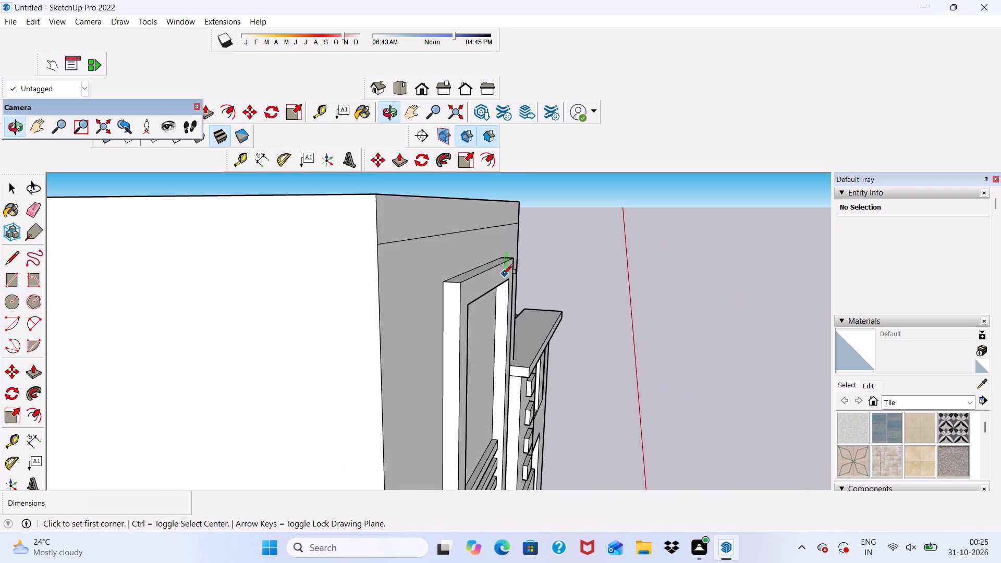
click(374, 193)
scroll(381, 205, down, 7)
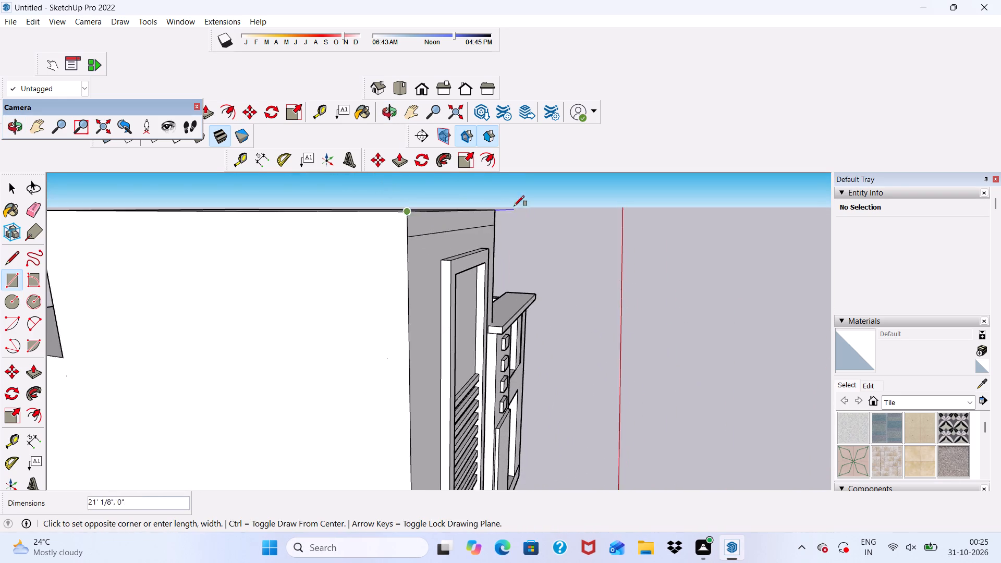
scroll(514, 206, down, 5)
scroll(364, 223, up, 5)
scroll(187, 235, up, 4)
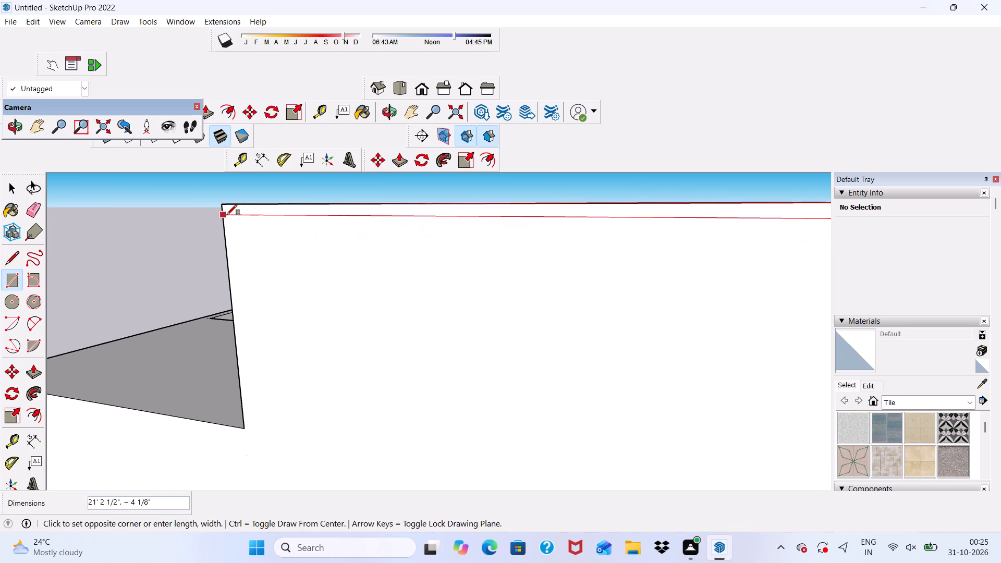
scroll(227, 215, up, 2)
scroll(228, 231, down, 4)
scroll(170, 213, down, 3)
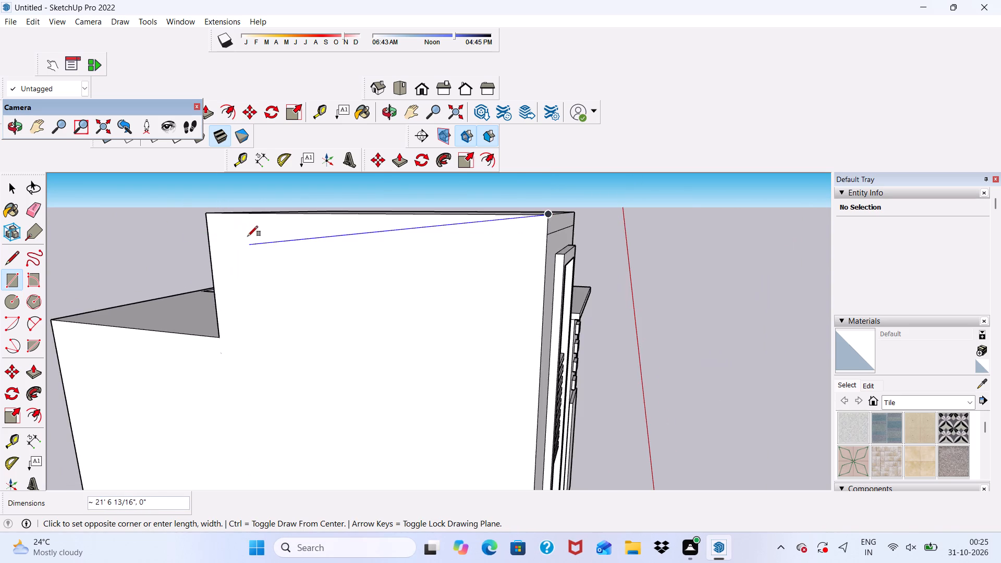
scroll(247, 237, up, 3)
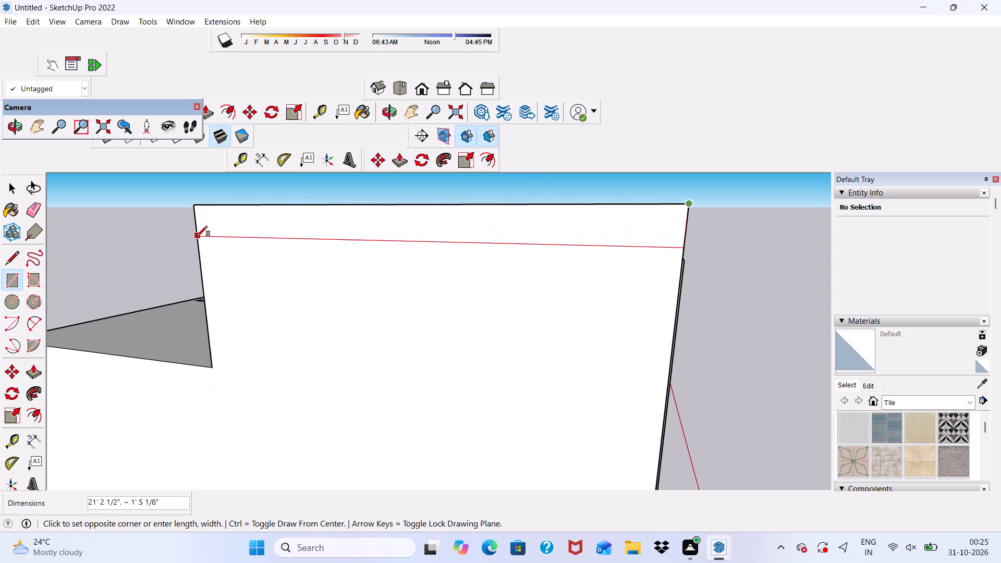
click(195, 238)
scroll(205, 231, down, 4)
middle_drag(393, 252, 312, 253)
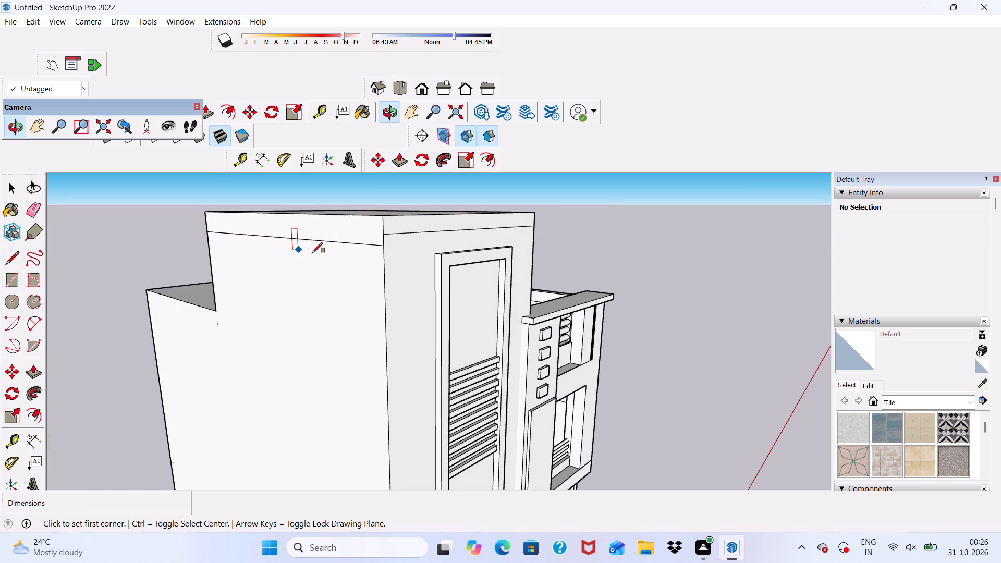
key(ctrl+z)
Push/Pull the strip at the top of the tower's front face outward by 1'.
scroll(420, 248, up, 3)
key(space)
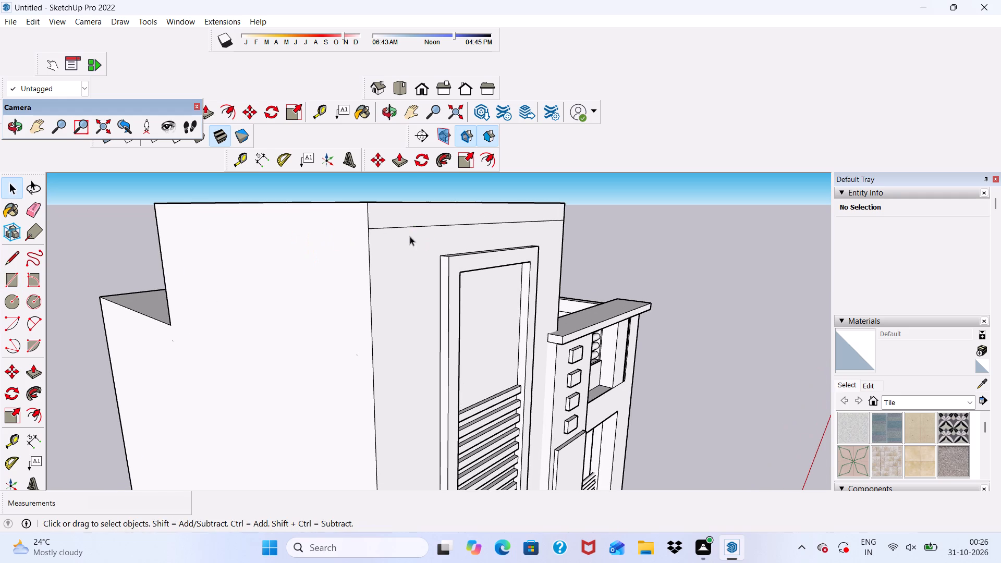
click(387, 217)
click(401, 160)
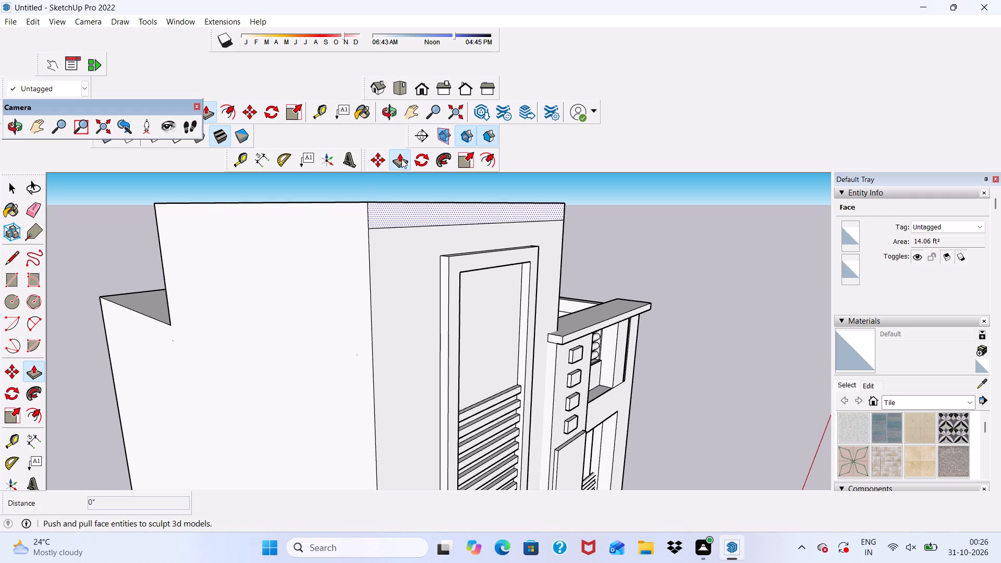
click(382, 214)
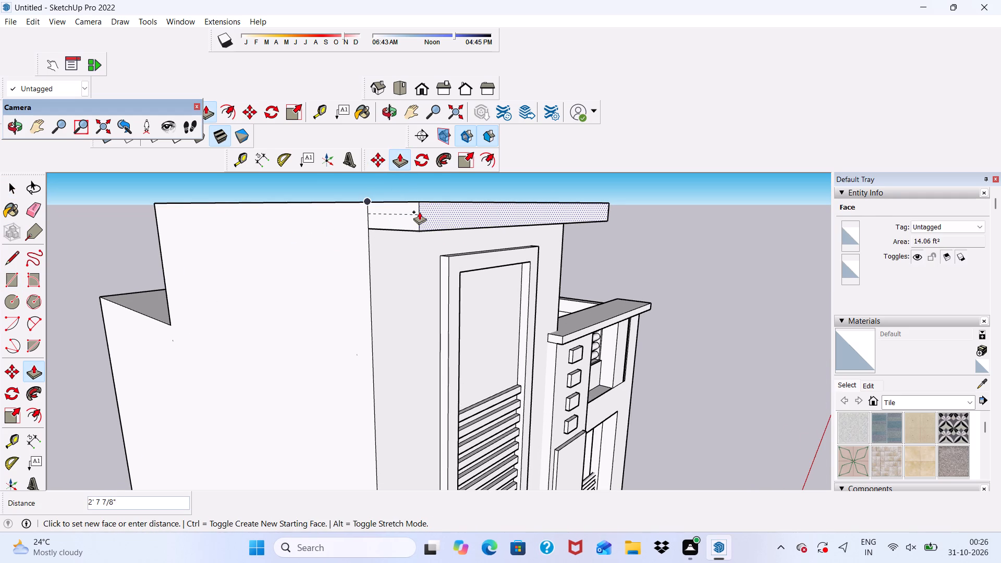
key(1)
key(apostrophe)
key(Return)
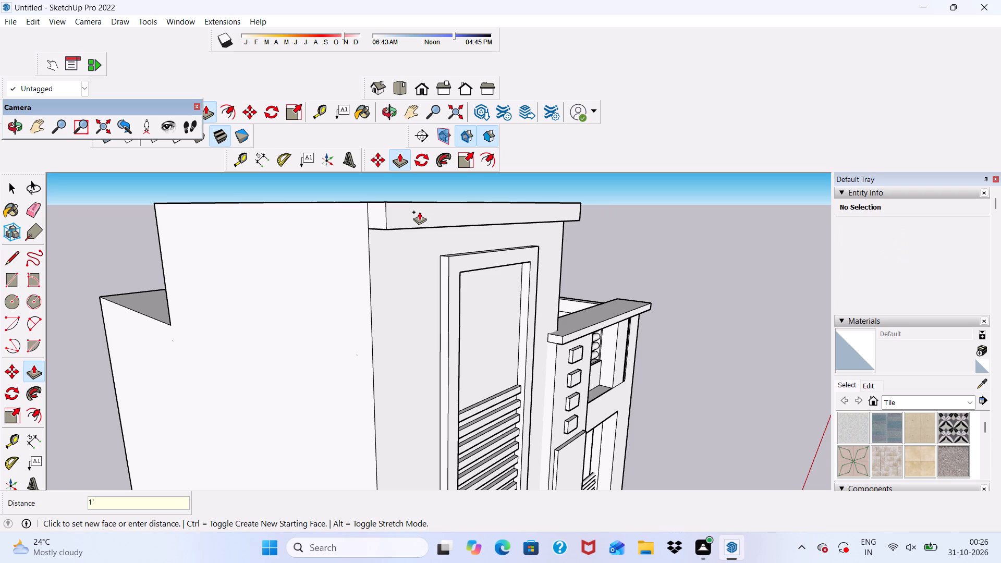
Pull the projecting top band's end face about 9 11/16" out past the tower's side wall.
scroll(419, 212, down, 5)
middle_drag(399, 230, 445, 298)
scroll(430, 309, up, 2)
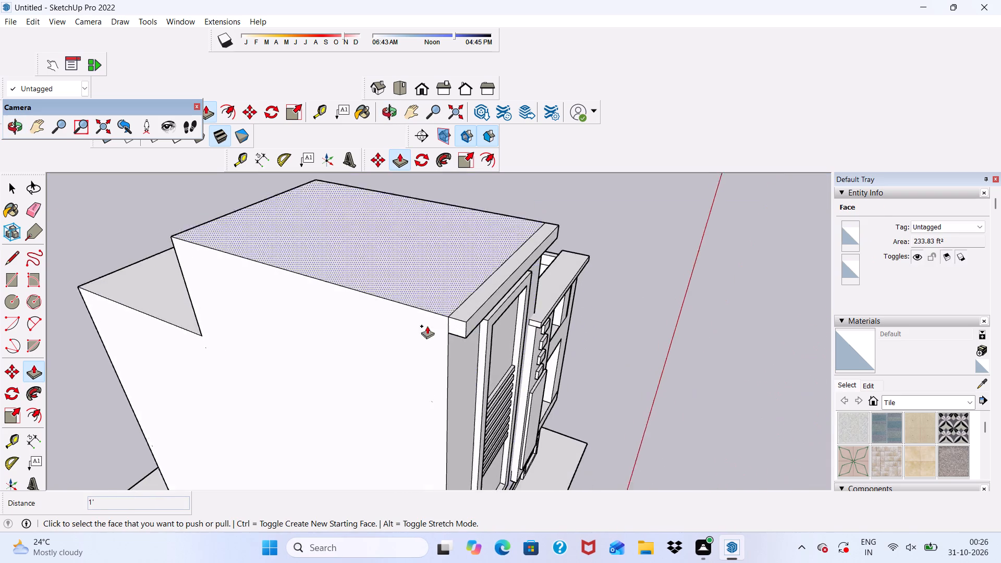
scroll(427, 326, up, 3)
click(476, 324)
scroll(340, 307, down, 3)
middle_drag(333, 307, 385, 307)
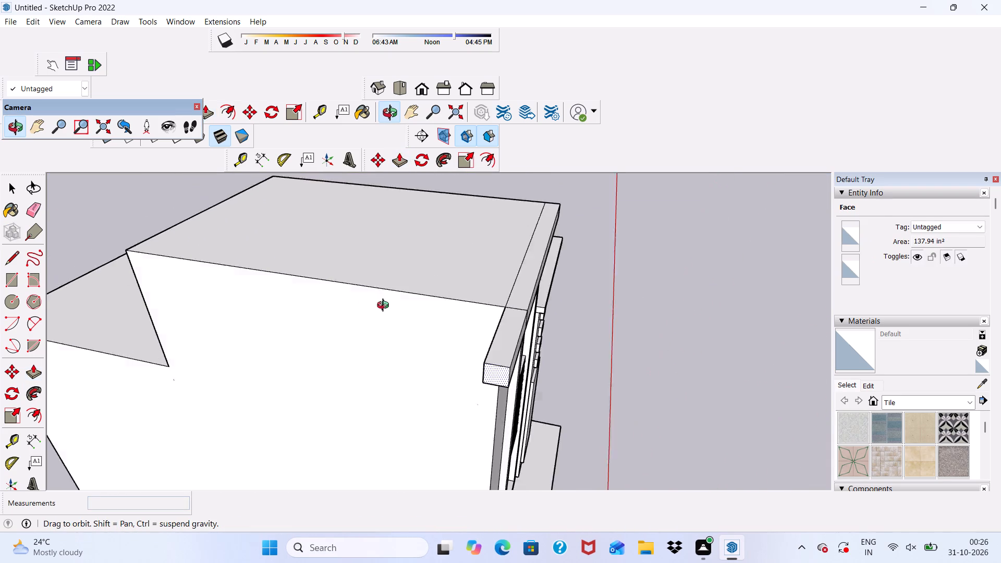
middle_drag(385, 307, 532, 284)
scroll(687, 239, up, 5)
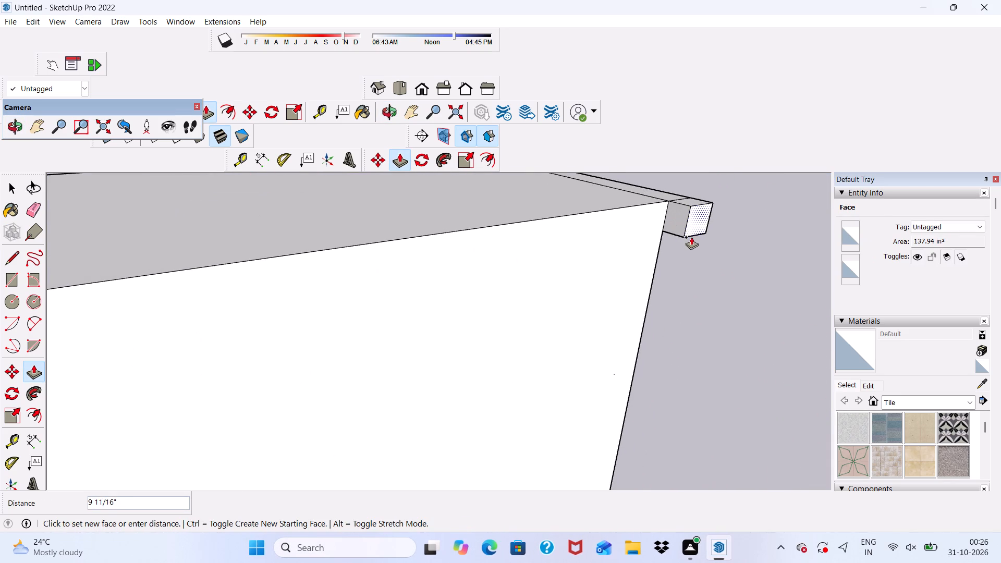
click(692, 236)
Push/Pull the top band's rear-facing end face back 21' 2 1/2" along the tower's outer side wall.
scroll(683, 206, up, 4)
click(680, 214)
scroll(618, 236, down, 7)
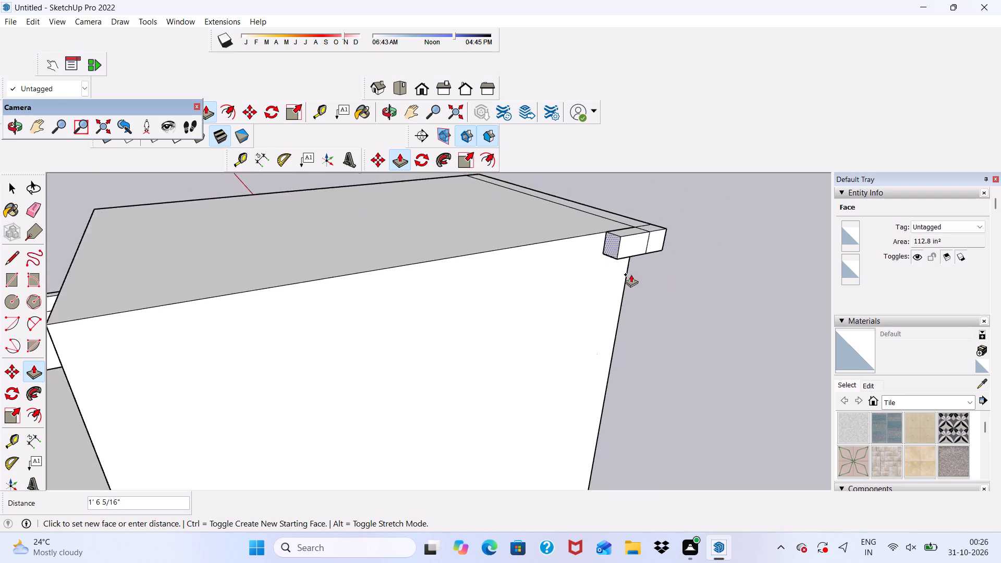
scroll(631, 274, down, 7)
scroll(387, 315, up, 8)
click(386, 346)
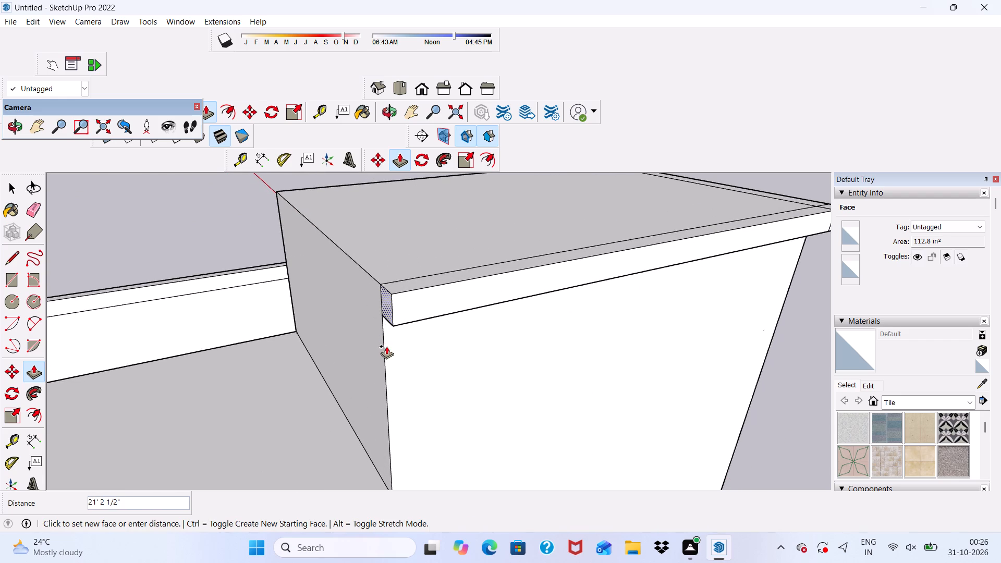
Pull the top band's other end face about 10 5/8" out past the tower's side wall facing the lower wing.
scroll(383, 336, down, 1)
middle_drag(383, 335, 209, 230)
scroll(217, 235, up, 1)
scroll(219, 252, down, 6)
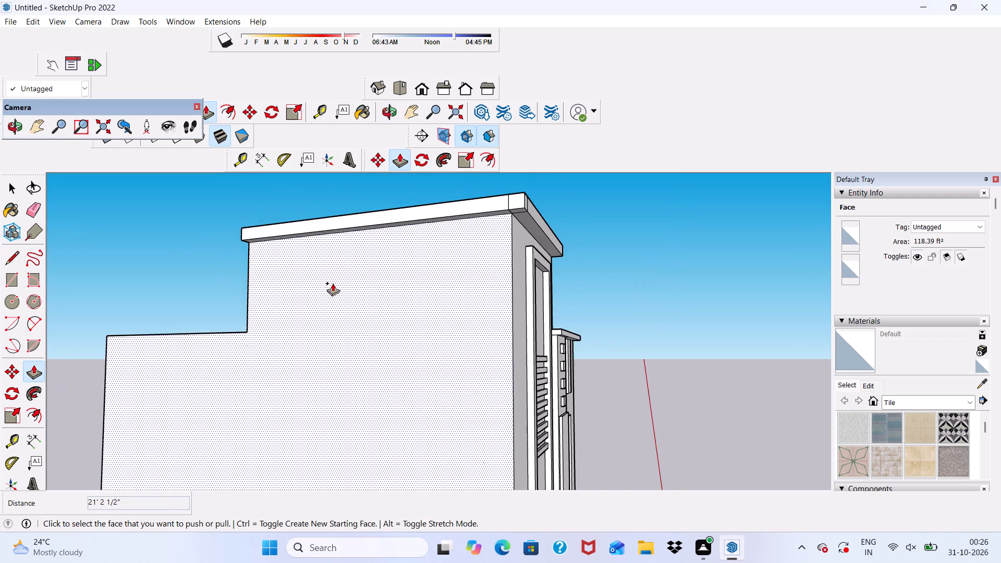
middle_drag(333, 283, 90, 335)
middle_drag(463, 281, 342, 304)
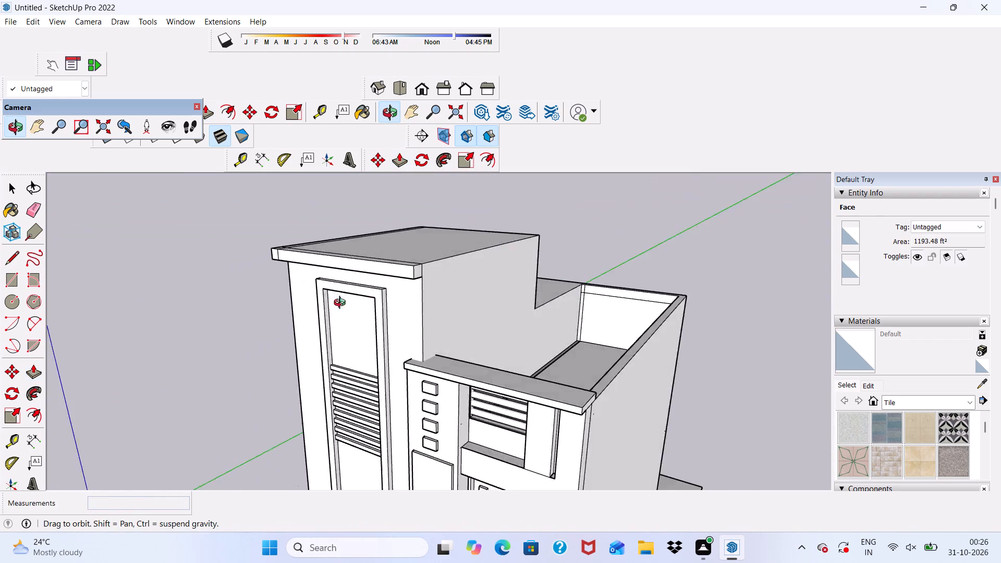
middle_drag(342, 304, 252, 334)
scroll(390, 281, up, 9)
click(419, 265)
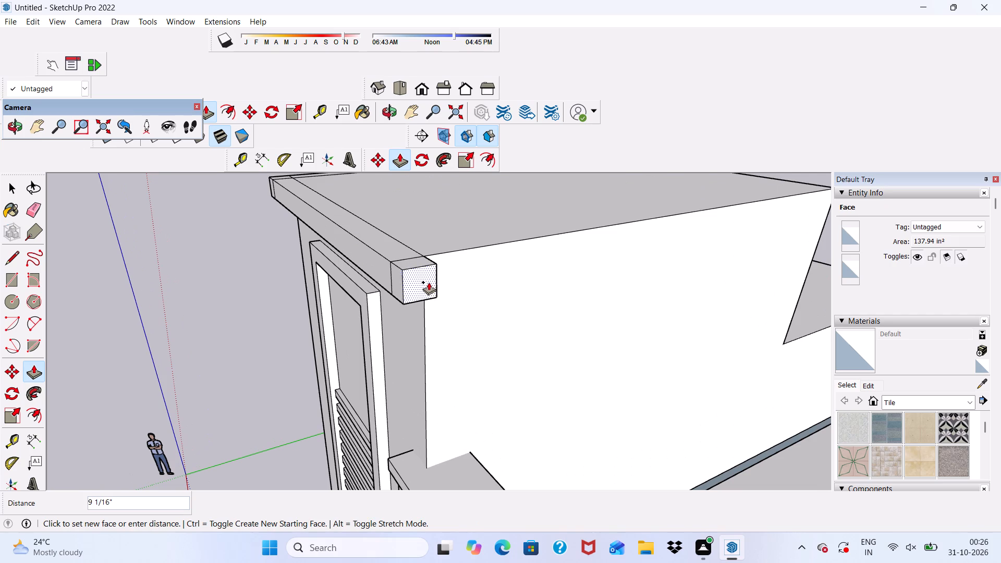
click(429, 283)
Push/Pull that end's rear-facing face back 21' 2 1/2" along the tower wall facing the lower wing.
middle_drag(444, 295, 265, 281)
scroll(297, 248, up, 5)
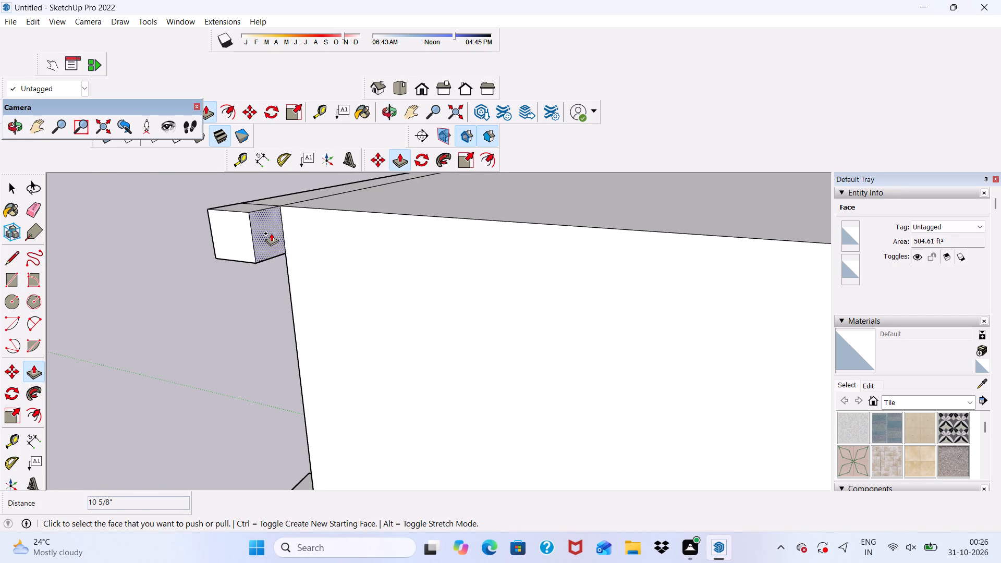
click(271, 233)
scroll(337, 264, down, 16)
scroll(688, 334, up, 5)
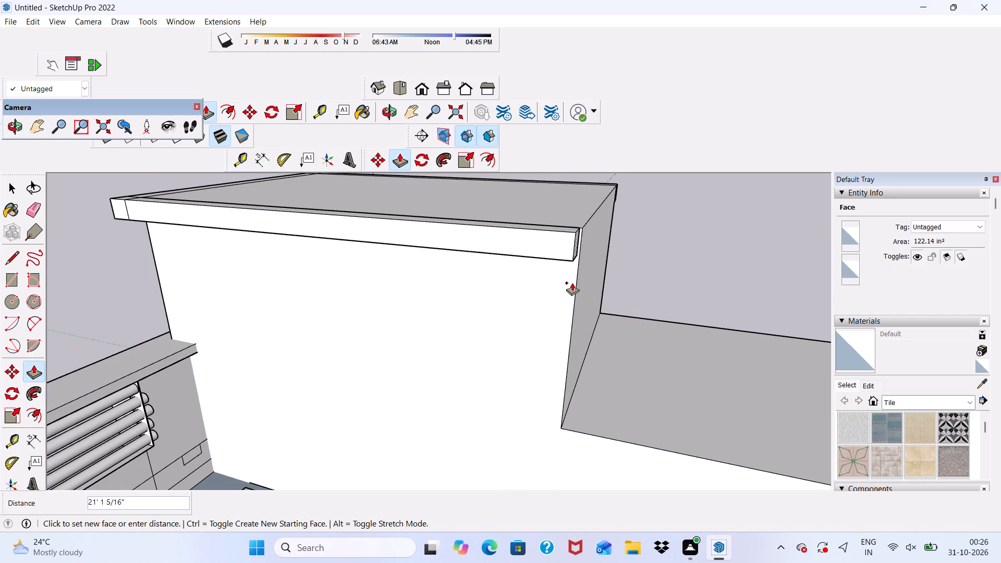
click(576, 281)
Erase the leftover seam lines on the side, front and top of the band at the tower's outer front corner.
scroll(576, 287, down, 1)
middle_drag(581, 305, 84, 300)
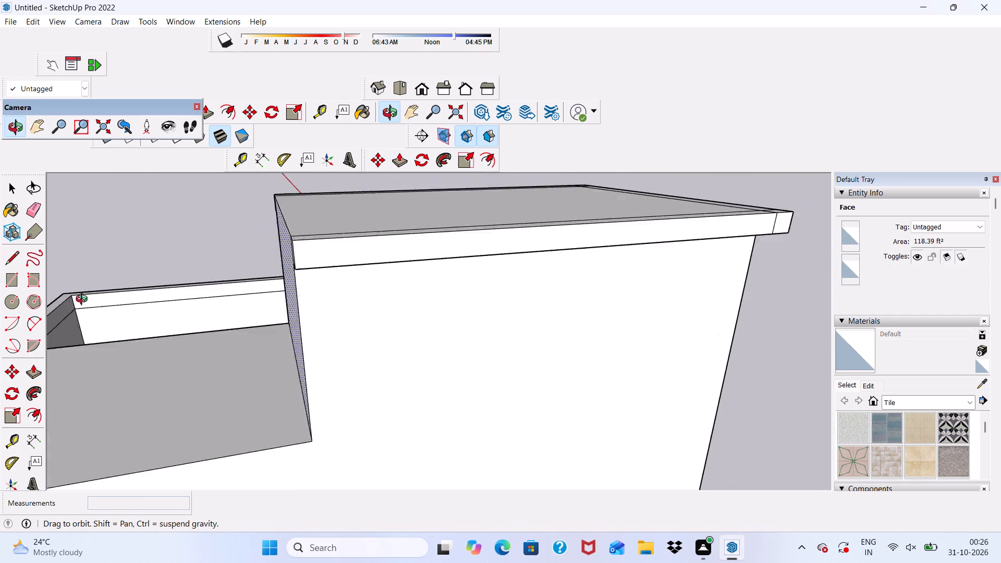
middle_drag(84, 300, 80, 285)
scroll(94, 285, up, 1)
scroll(144, 300, down, 1)
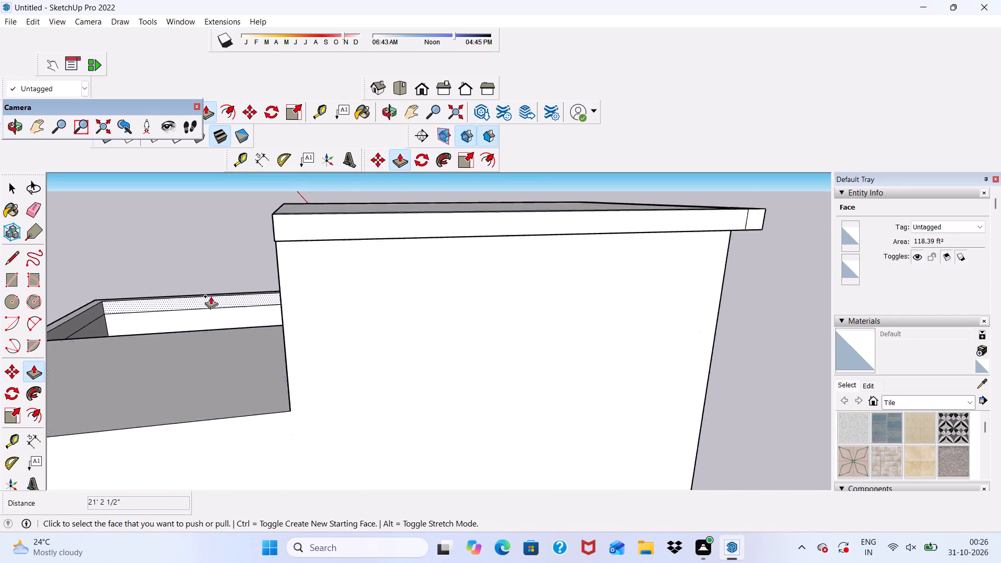
scroll(211, 296, down, 1)
key(space)
scroll(392, 283, down, 2)
middle_drag(415, 284, 331, 283)
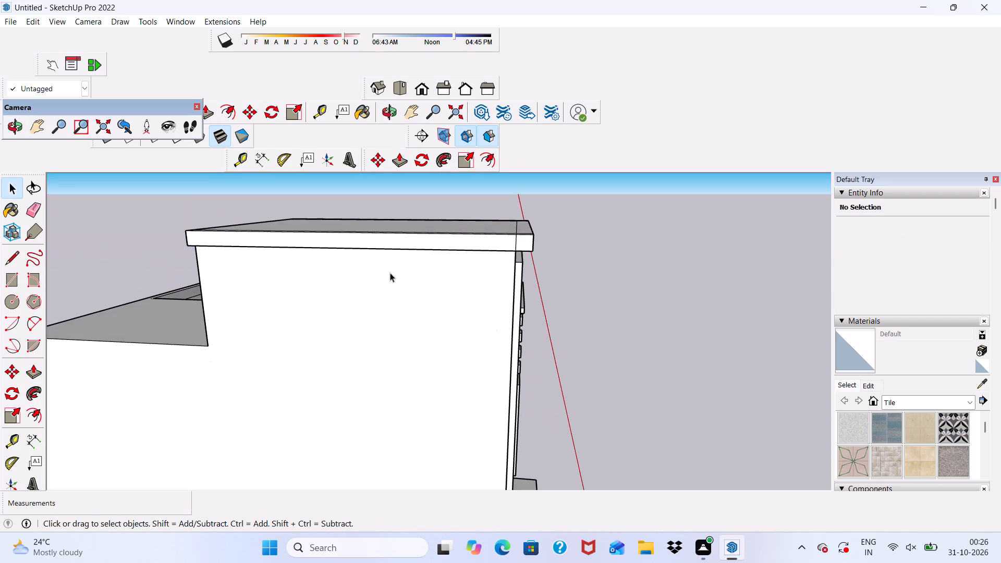
click(34, 208)
click(519, 244)
scroll(518, 243, up, 1)
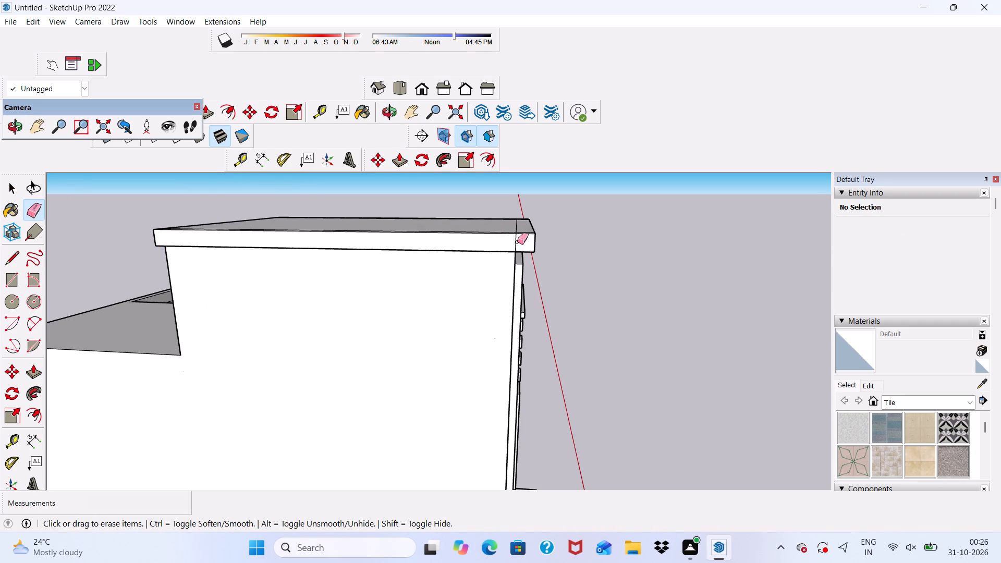
drag(517, 242, 500, 242)
middle_drag(538, 265, 453, 248)
scroll(416, 224, up, 1)
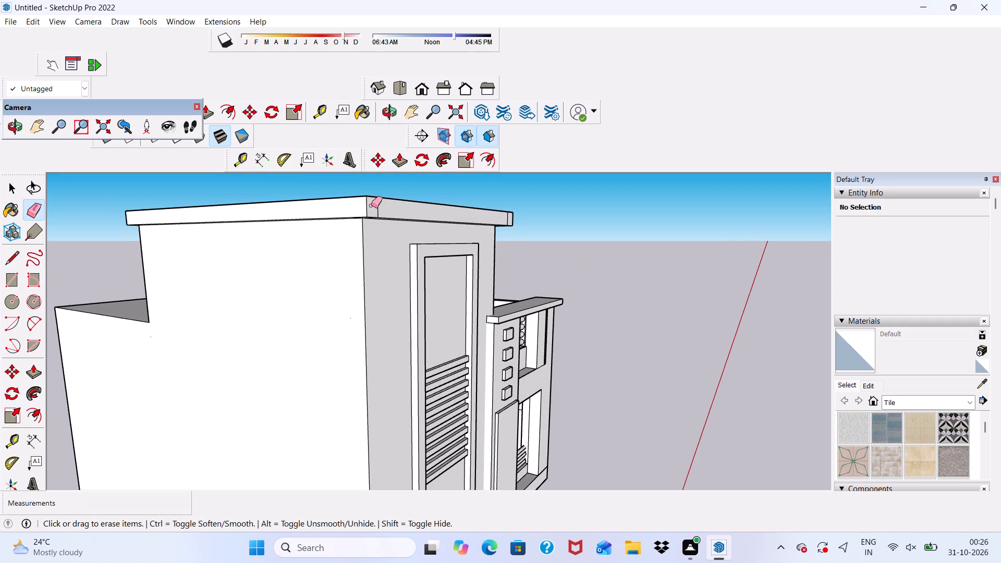
drag(371, 205, 386, 206)
middle_drag(382, 217, 387, 302)
drag(367, 332, 373, 340)
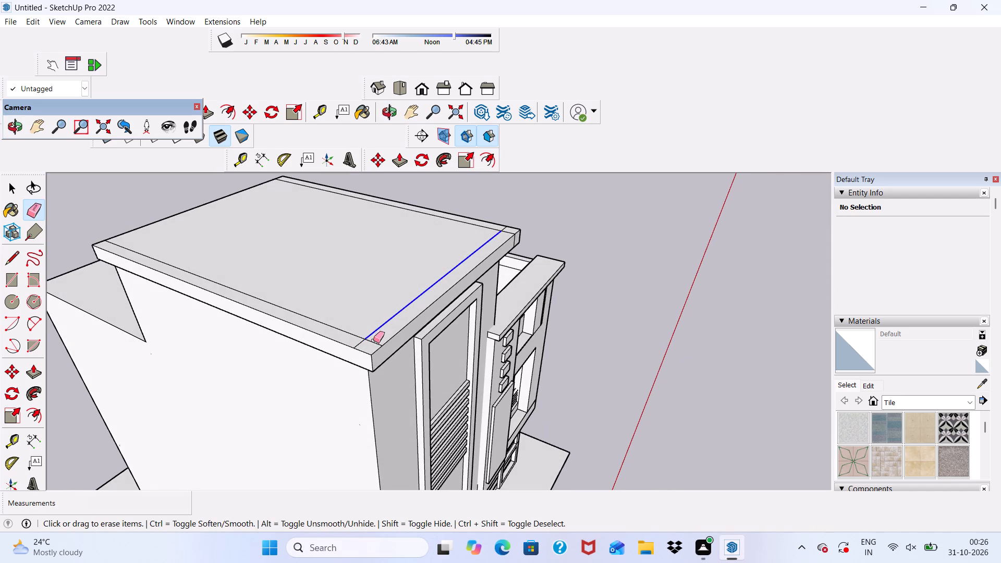
drag(373, 340, 355, 341)
Erase the two leftover seam lines on the band's underside at the tower's outer front corner.
scroll(357, 321, down, 2)
middle_drag(363, 335, 301, 188)
scroll(303, 195, up, 1)
scroll(313, 245, down, 6)
scroll(334, 224, up, 17)
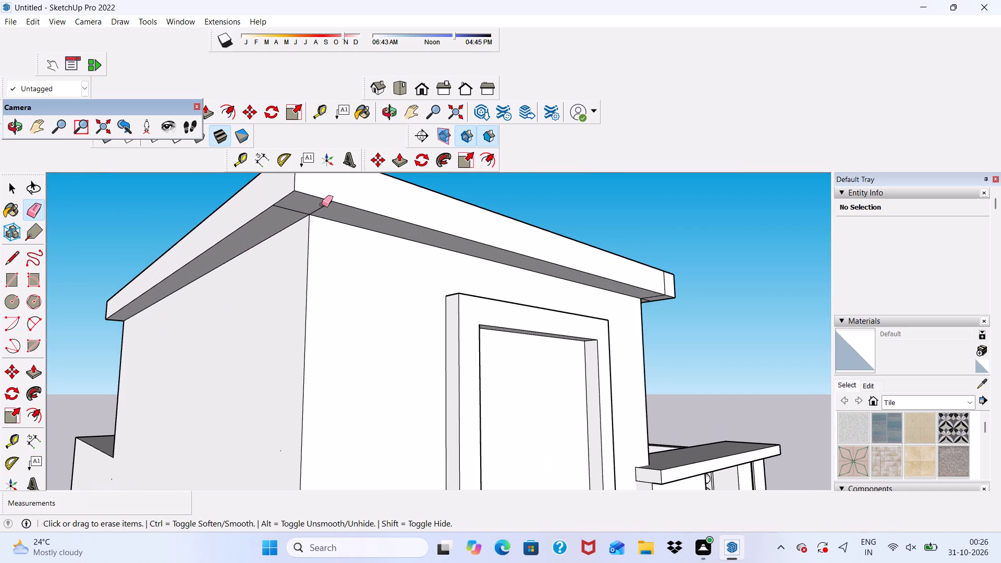
click(324, 207)
click(284, 209)
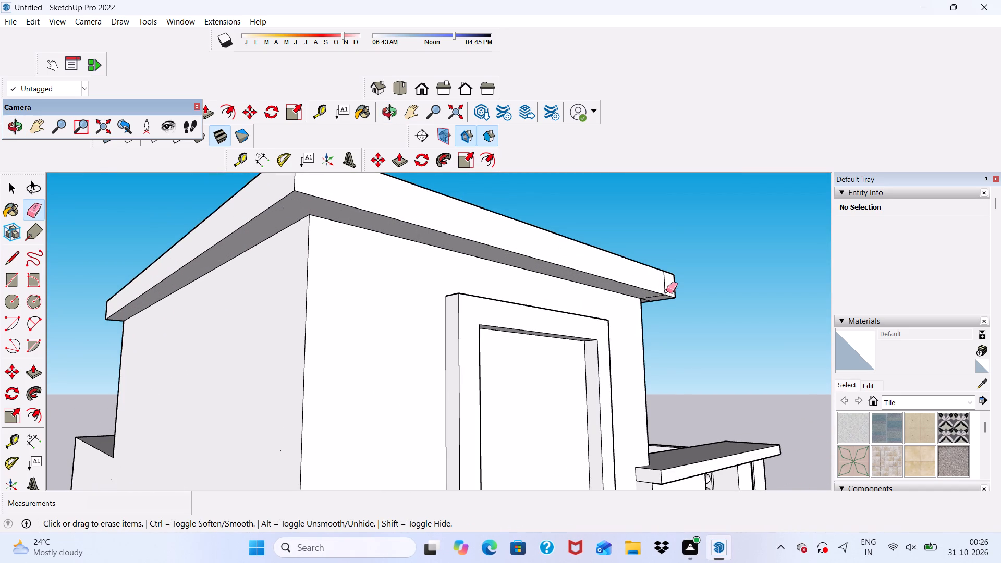
Erase the leftover seam lines on the front, underside and side of the band at the front corner nearest the lower wing.
scroll(666, 291, up, 3)
drag(660, 284, 666, 286)
middle_drag(648, 296, 552, 256)
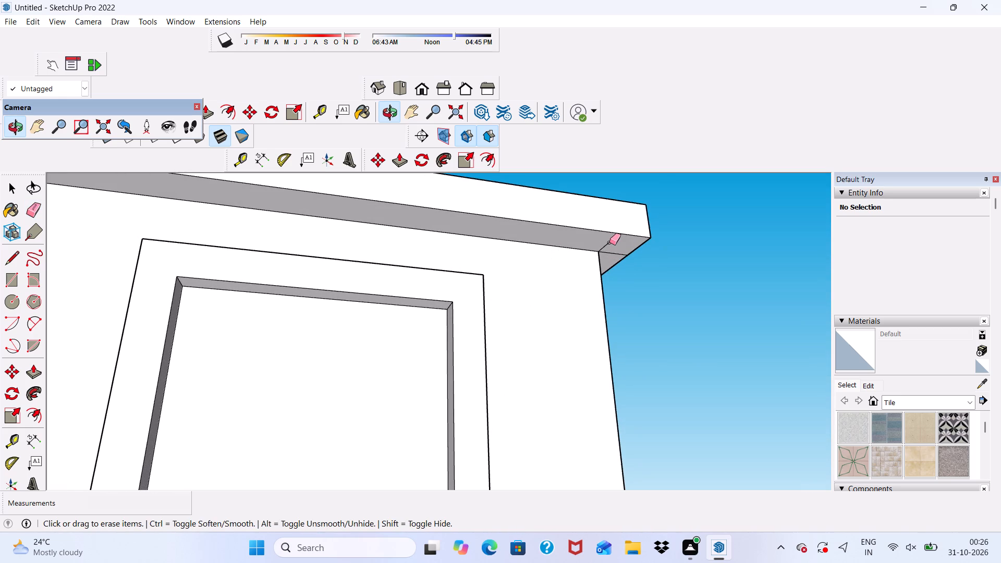
drag(609, 242, 617, 257)
middle_drag(627, 259, 304, 344)
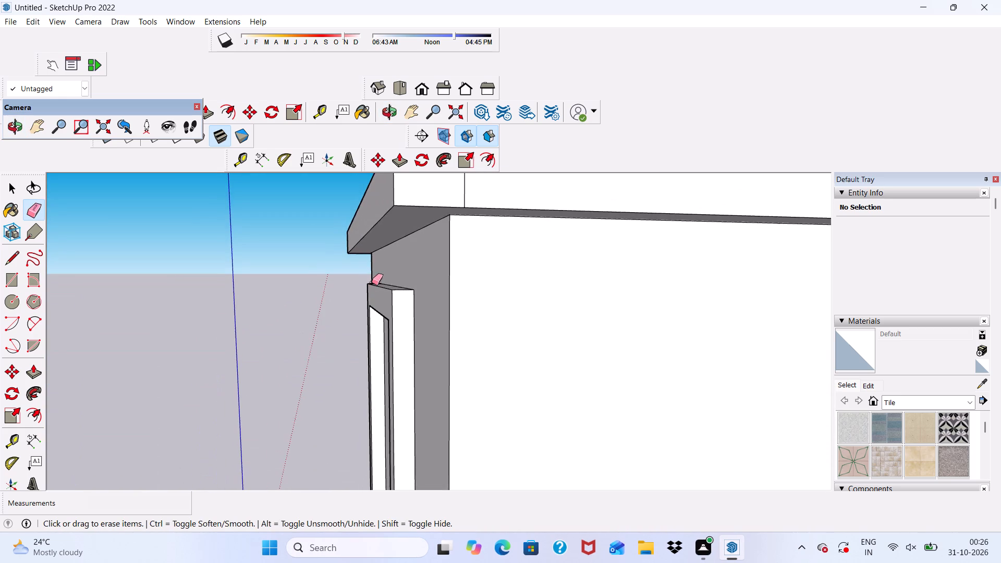
scroll(373, 290, down, 2)
drag(438, 222, 446, 221)
Examine the tower's parapet band from the front, both sides and the rear.
middle_drag(459, 204, 462, 158)
scroll(368, 249, down, 2)
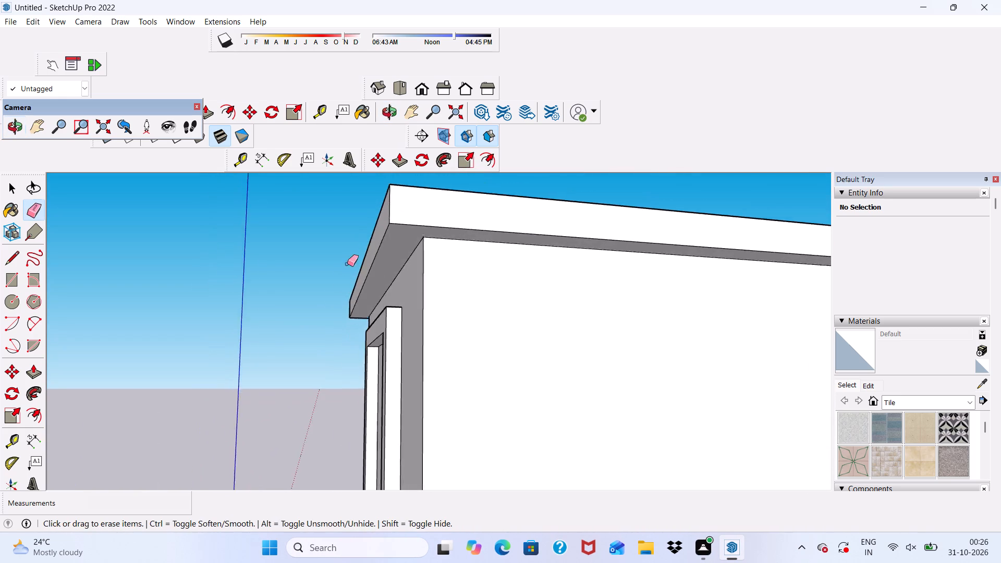
scroll(347, 264, down, 8)
middle_drag(595, 279, 316, 315)
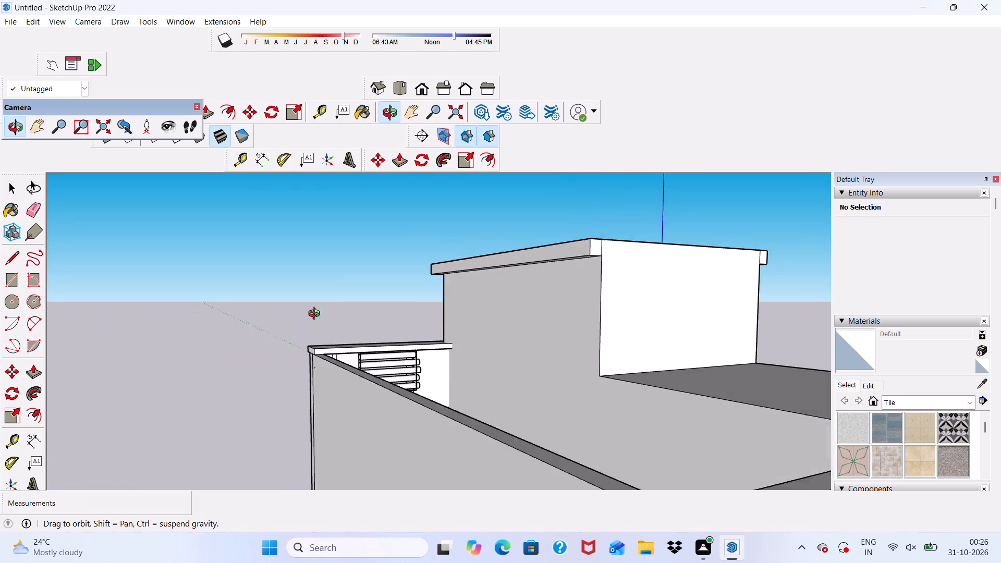
middle_drag(316, 315, 310, 316)
scroll(646, 257, up, 3)
scroll(565, 255, down, 4)
middle_drag(556, 284, 853, 270)
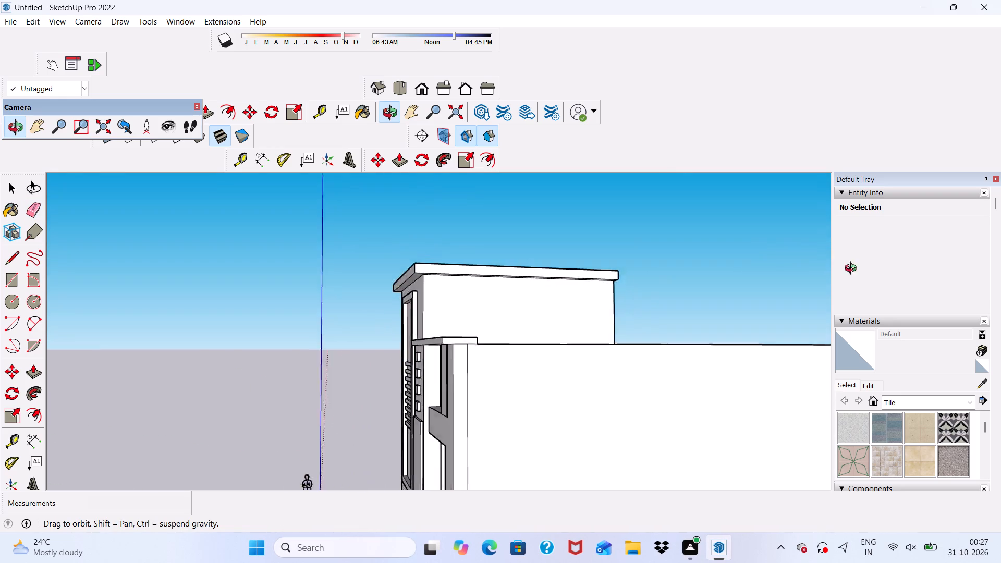
middle_drag(853, 270, 875, 290)
middle_drag(658, 287, 990, 239)
middle_drag(447, 298, 559, 288)
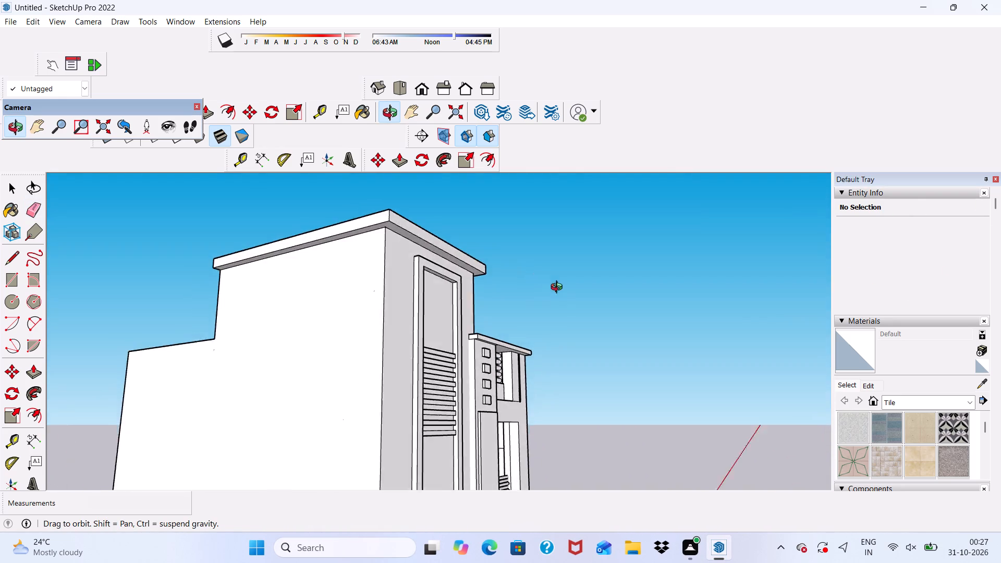
middle_drag(559, 288, 498, 313)
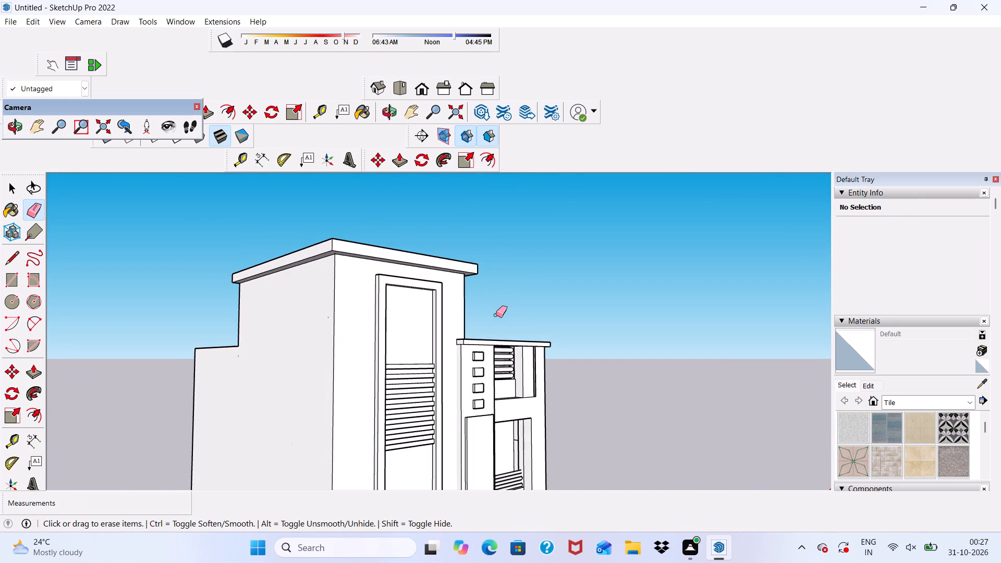
scroll(496, 315, left, 1)
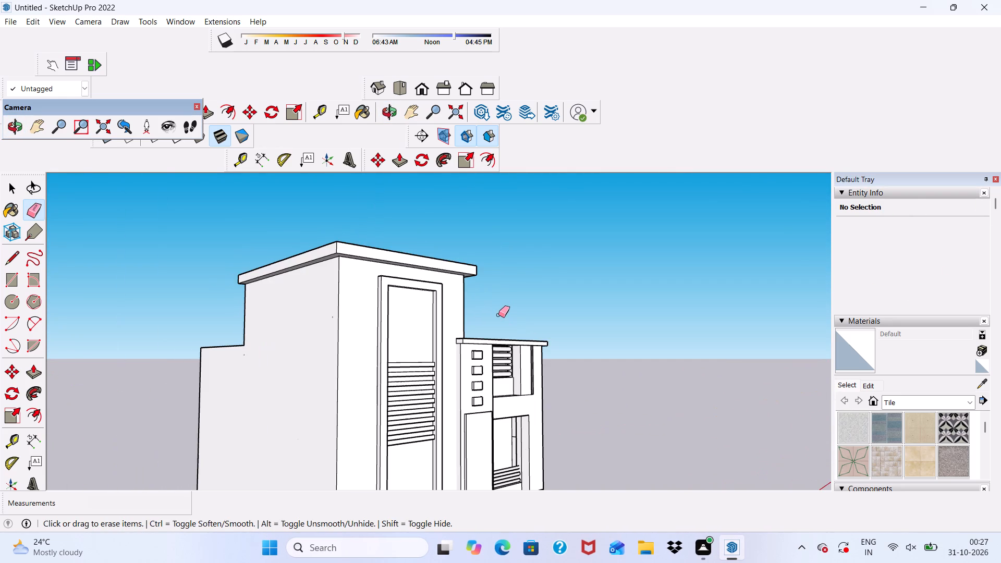
scroll(509, 316, down, 2)
key(space)
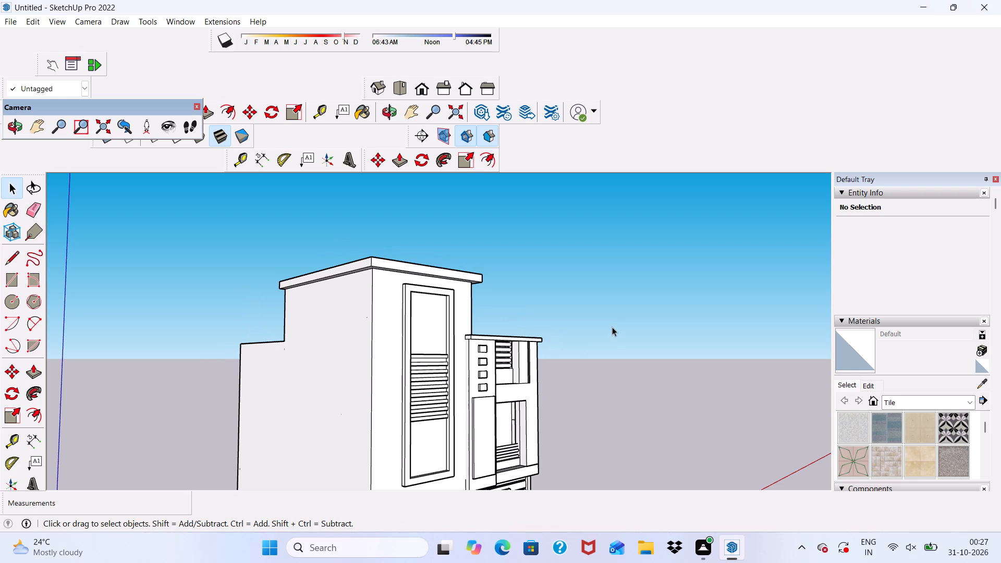
Draw a horizontal rectangle about 13' 2 9/16" by 2' 6 13/16" on the tower's outer side wall, starting at its rear edge below the parapet band.
scroll(638, 334, down, 1)
middle_drag(672, 345, 723, 364)
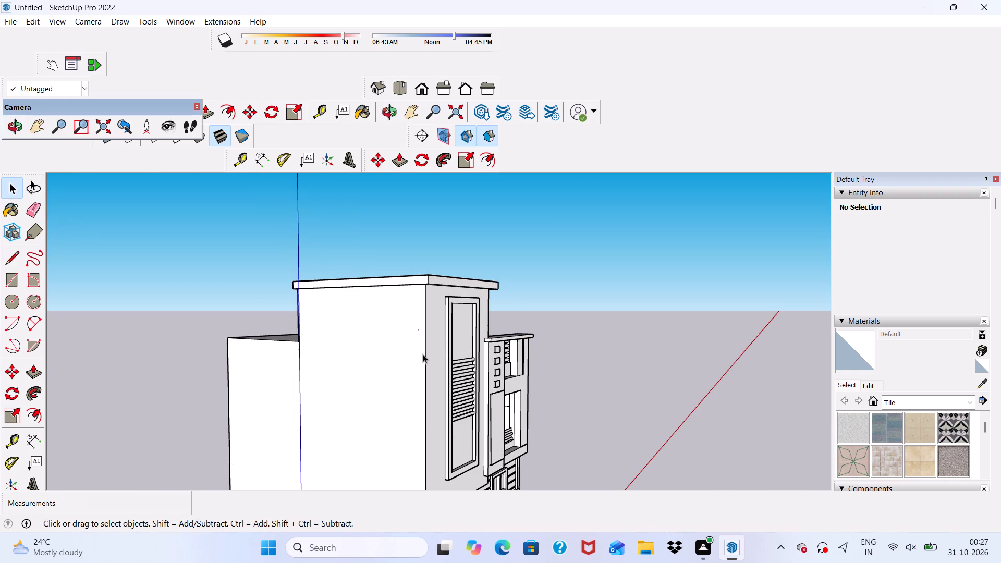
scroll(423, 354, up, 2)
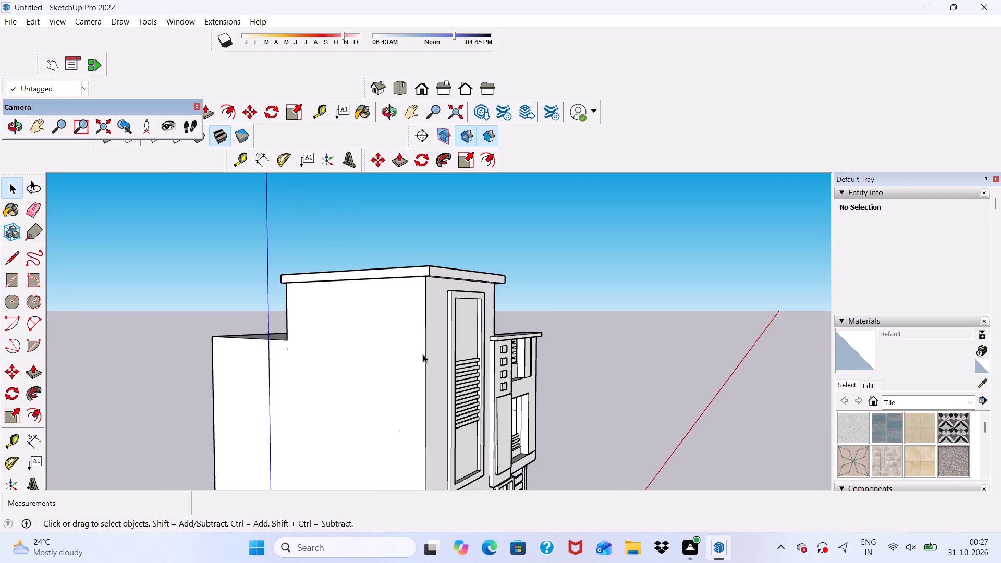
scroll(463, 322, down, 2)
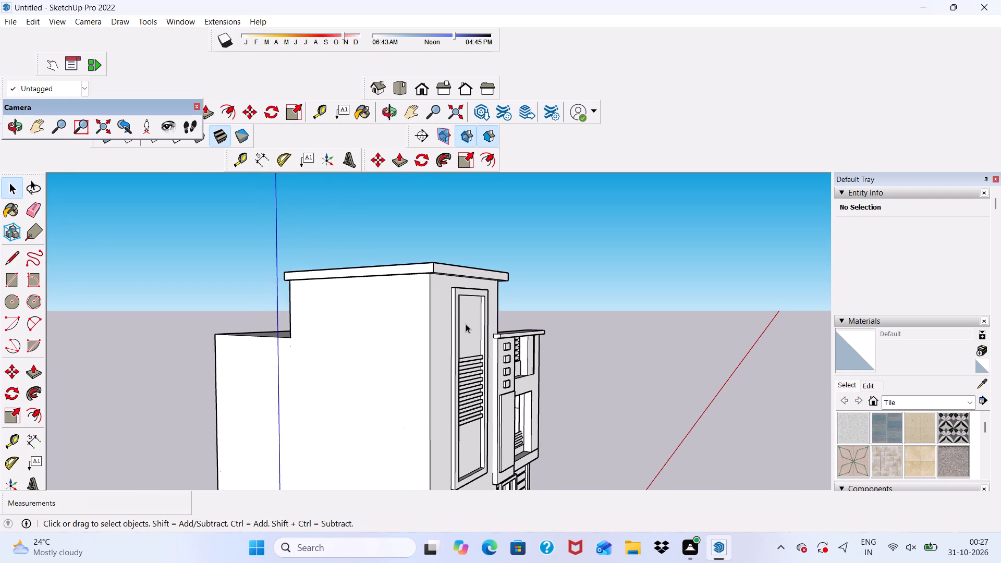
scroll(466, 324, down, 2)
middle_drag(468, 339, 516, 350)
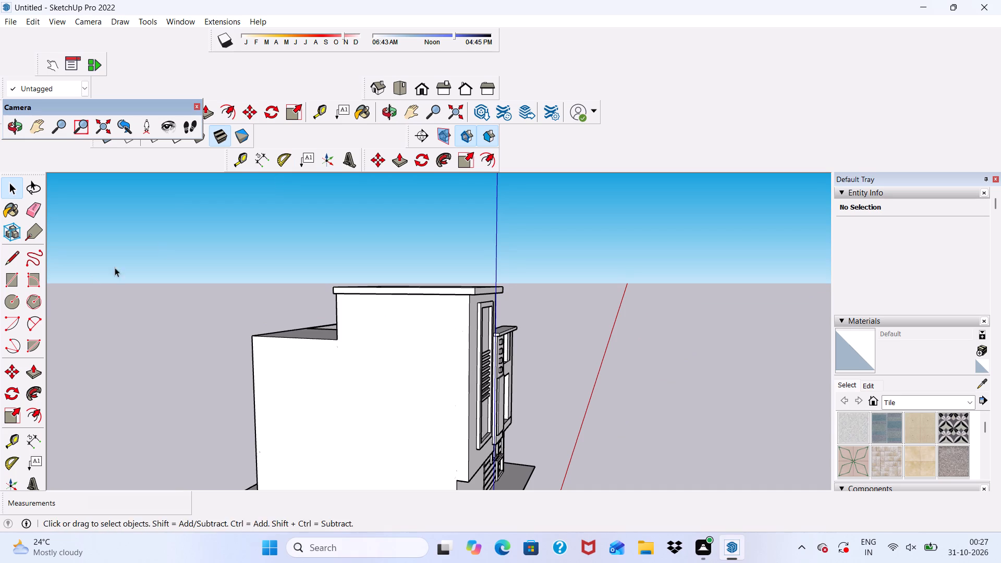
click(9, 274)
scroll(360, 323, up, 7)
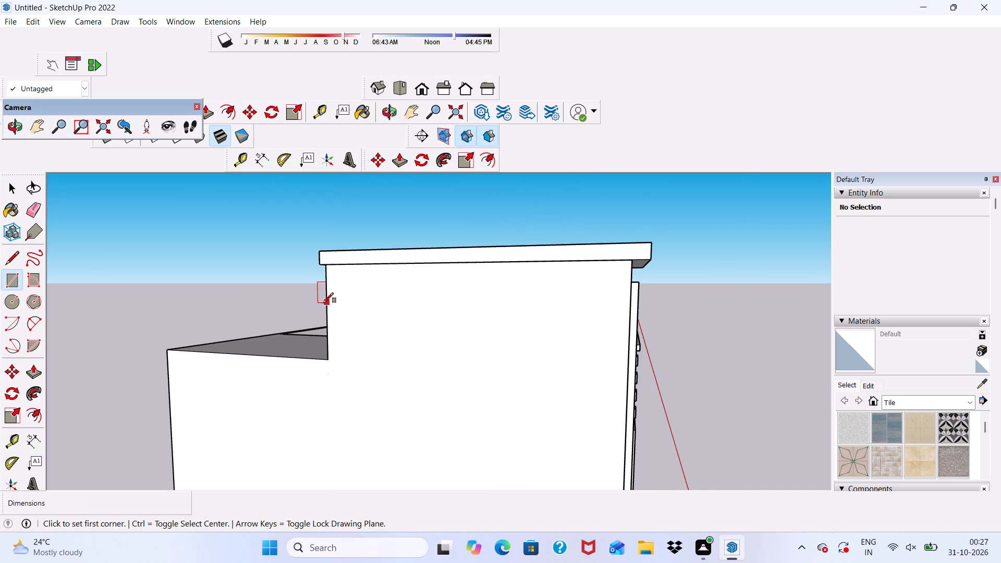
click(323, 303)
scroll(341, 303, down, 4)
scroll(494, 320, up, 5)
scroll(497, 286, down, 6)
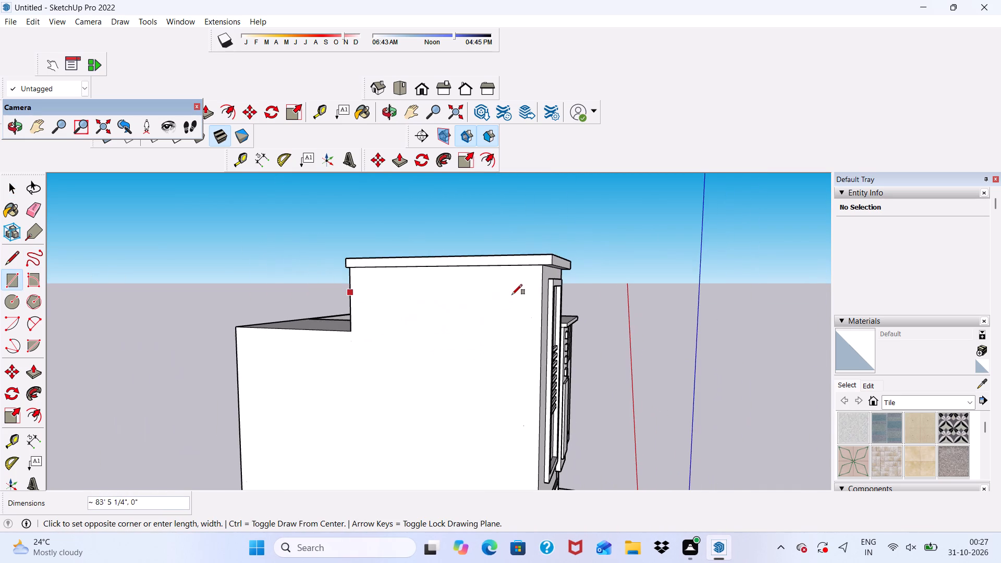
scroll(517, 291, up, 1)
scroll(516, 283, down, 2)
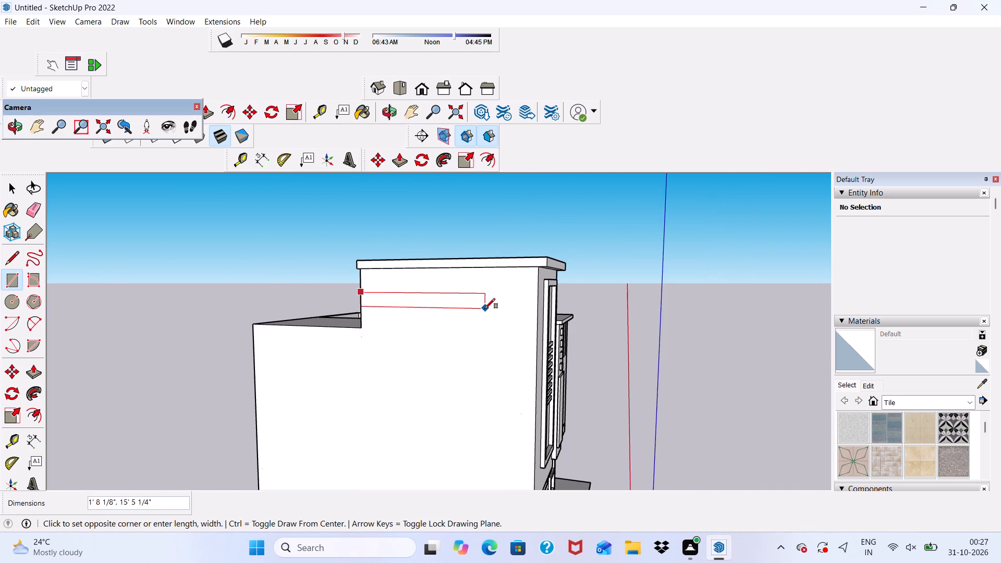
scroll(485, 309, up, 4)
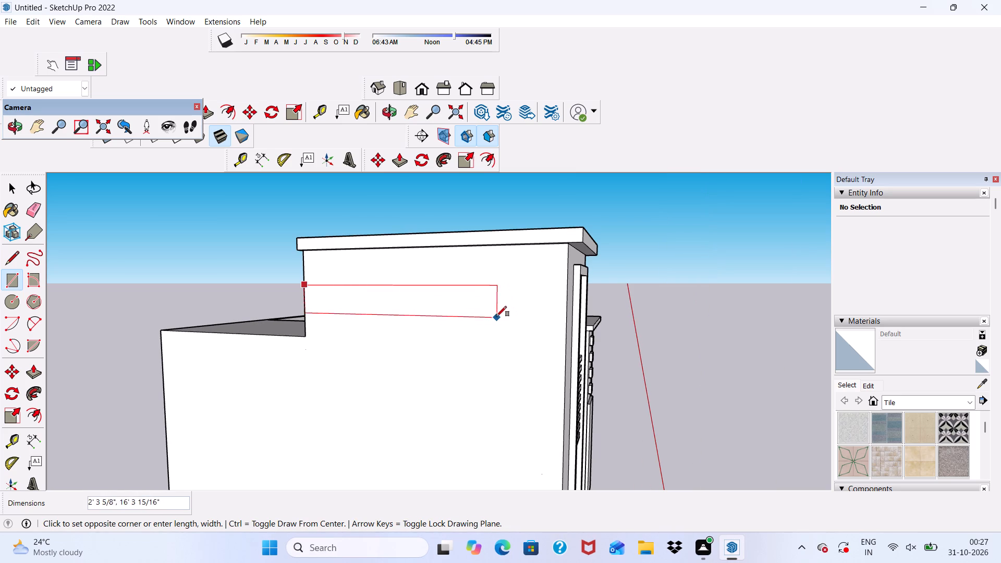
click(456, 320)
Draw a vertical rectangle about 24' 8" by 2' 9" down the side wall from the horizontal rectangle's front upper corner, overlapping its end.
scroll(474, 231, down, 5)
middle_drag(471, 279, 518, 303)
scroll(506, 296, up, 4)
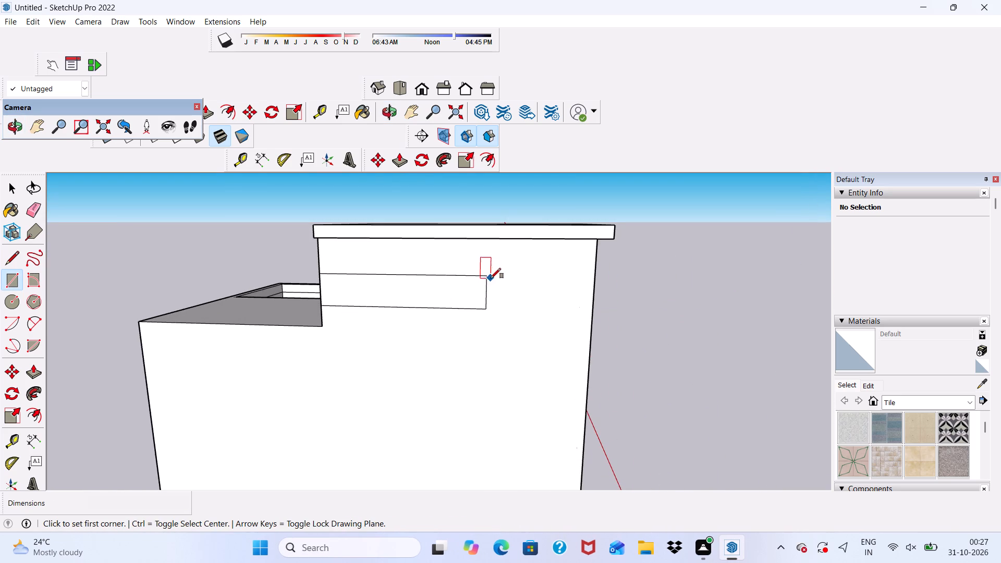
click(486, 276)
scroll(486, 276, down, 10)
scroll(455, 346, up, 5)
scroll(479, 312, down, 4)
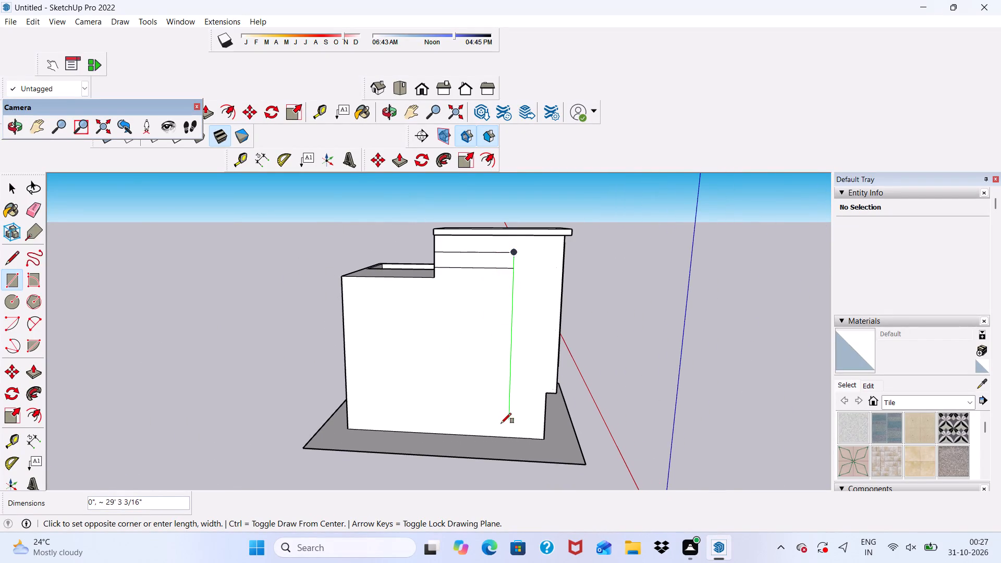
scroll(502, 429, up, 4)
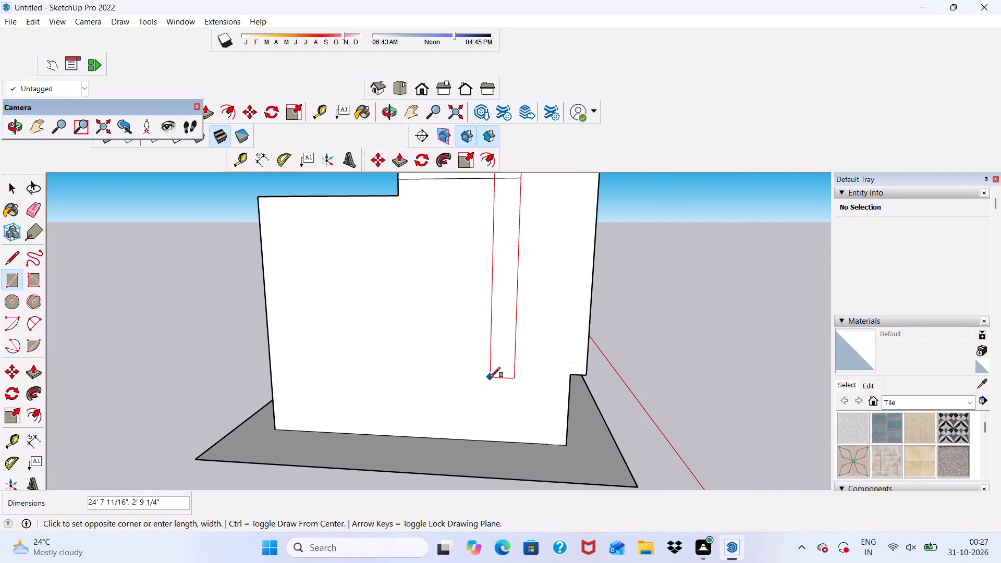
click(490, 377)
Erase the overlap lines where the two rectangles cross, merging them into one L-shaped band outline.
scroll(470, 395, down, 5)
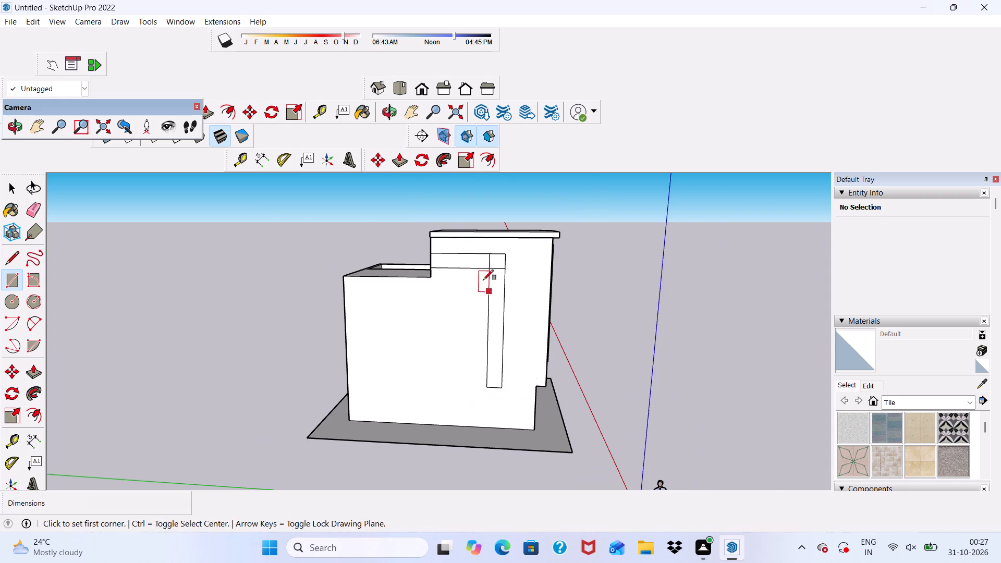
key(space)
drag(26, 207, 30, 209)
scroll(26, 207, down, 1)
scroll(173, 240, up, 1)
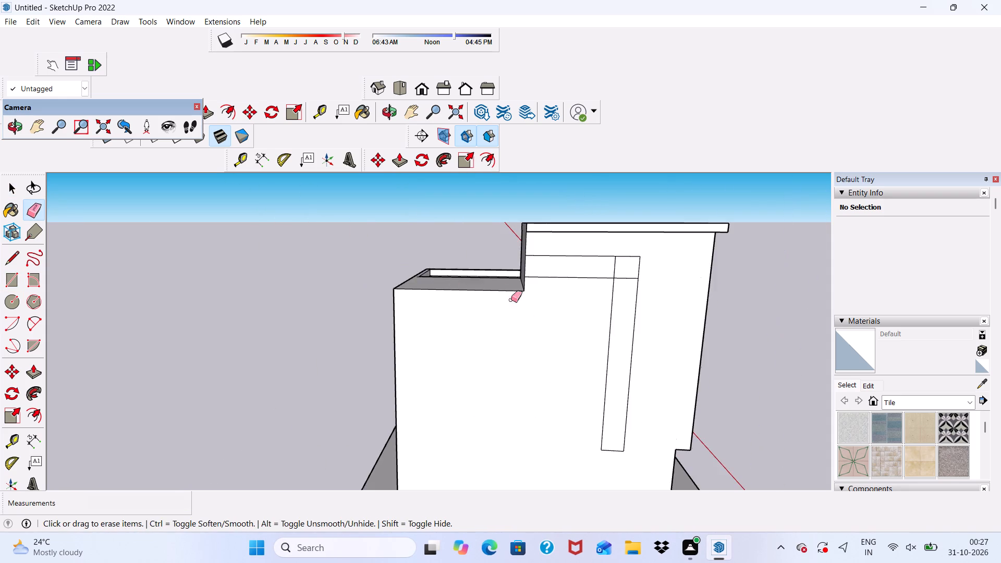
scroll(633, 363, down, 1)
scroll(689, 359, up, 1)
scroll(700, 351, down, 1)
scroll(710, 331, up, 2)
scroll(695, 299, down, 1)
scroll(675, 291, up, 1)
scroll(666, 290, down, 1)
scroll(656, 287, up, 1)
scroll(636, 285, down, 1)
scroll(633, 285, up, 1)
scroll(628, 286, down, 1)
scroll(617, 286, up, 1)
scroll(617, 286, down, 1)
scroll(609, 287, up, 4)
drag(593, 286, 617, 311)
scroll(593, 286, down, 2)
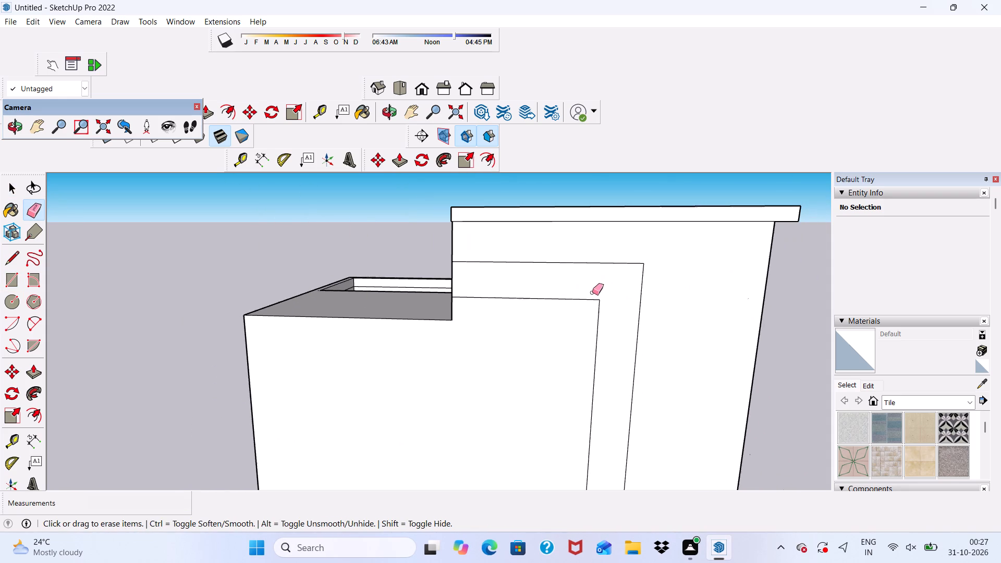
Extrude the L-shaped band face 1' outward from the tower's side wall.
key(space)
click(593, 291)
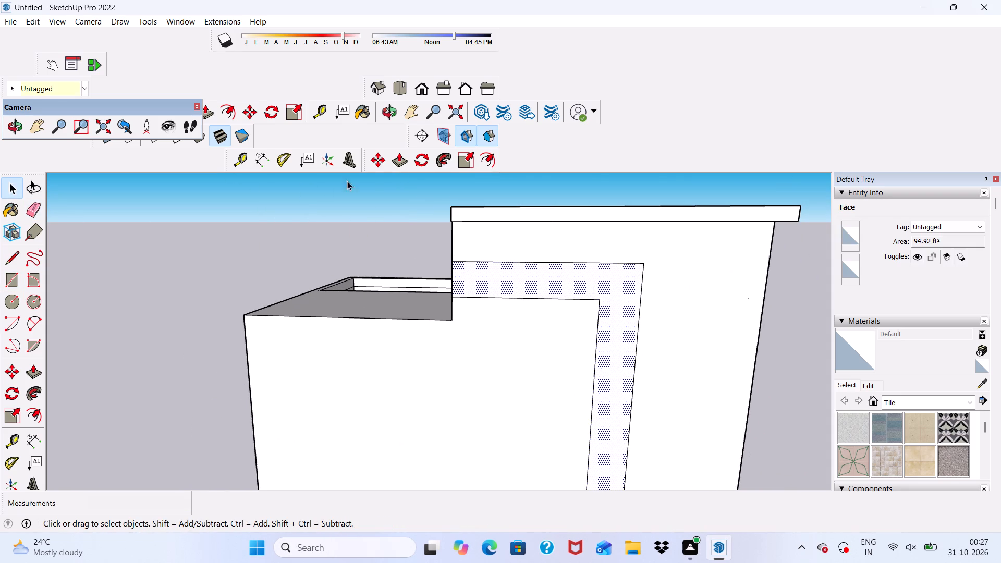
click(404, 160)
click(535, 280)
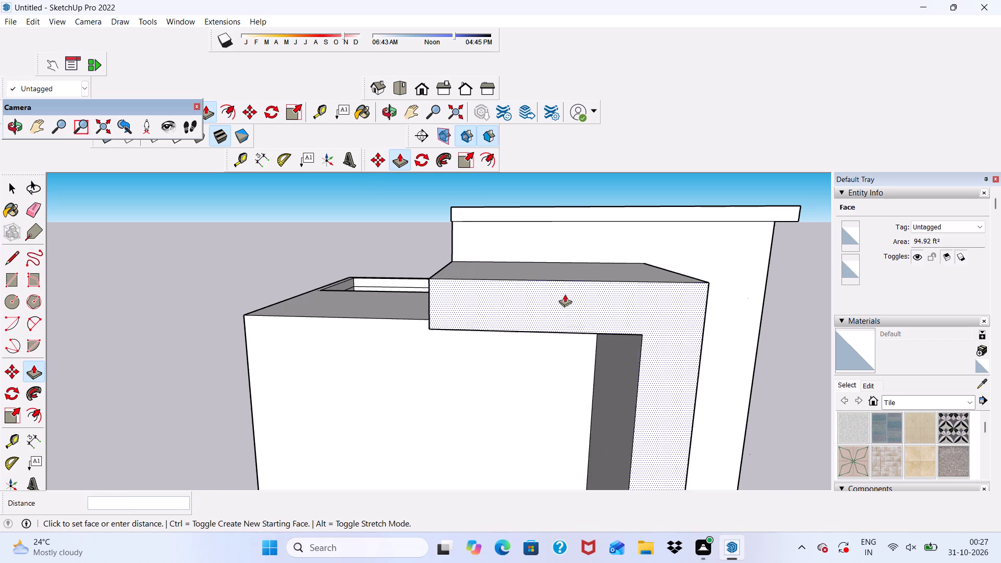
text(1;)
key(BackSpace)
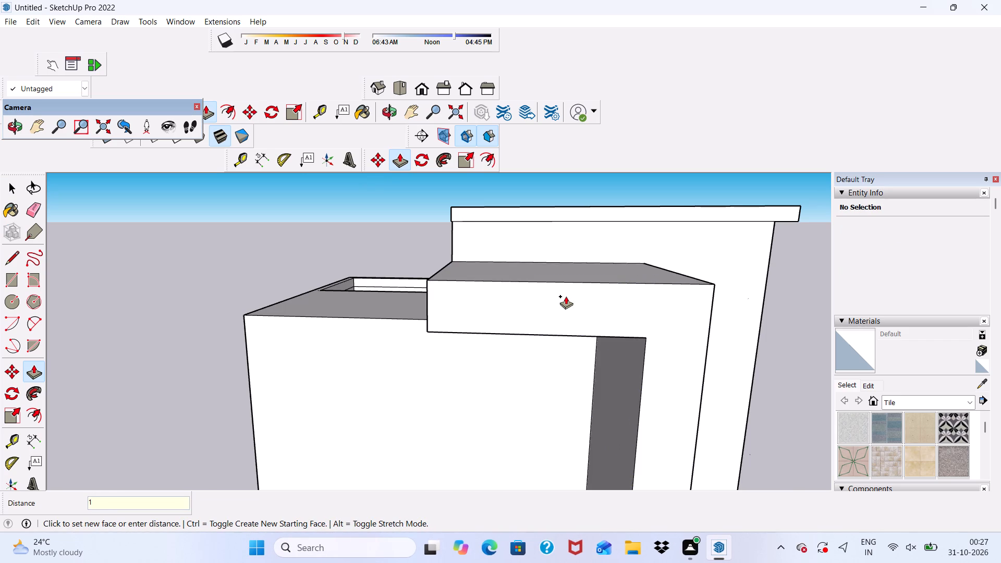
key(apostrophe)
key(Return)
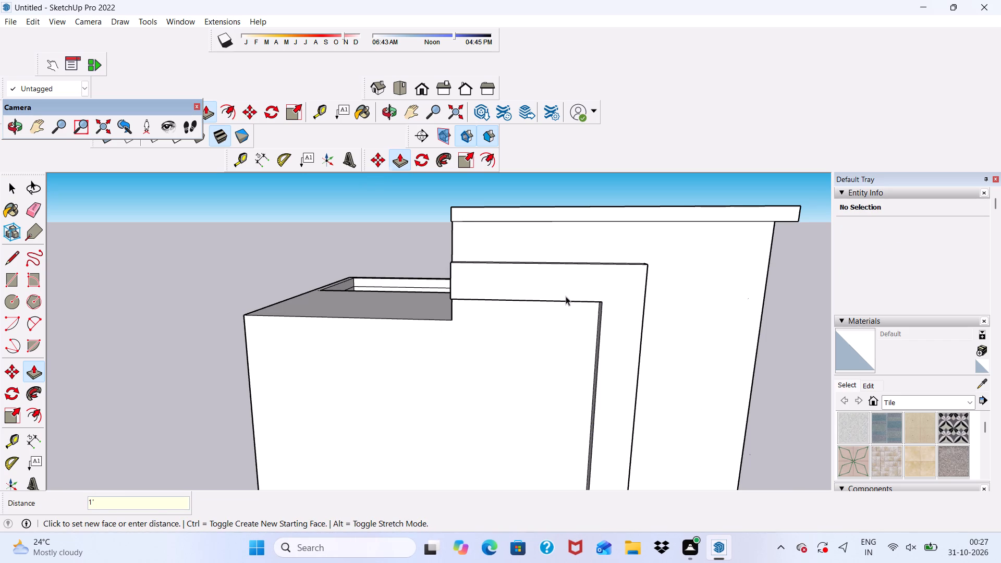
Examine the L-shaped band on the tower's side wall from several angles.
key(space)
scroll(568, 299, down, 4)
middle_drag(570, 300, 590, 239)
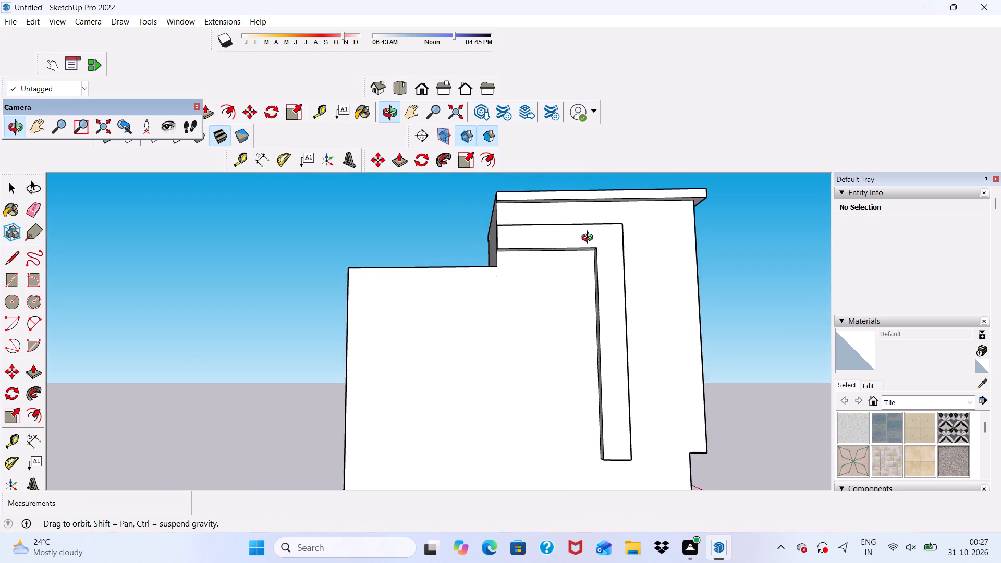
middle_drag(590, 239, 590, 240)
scroll(546, 223, down, 6)
middle_drag(543, 271, 576, 314)
scroll(632, 235, up, 3)
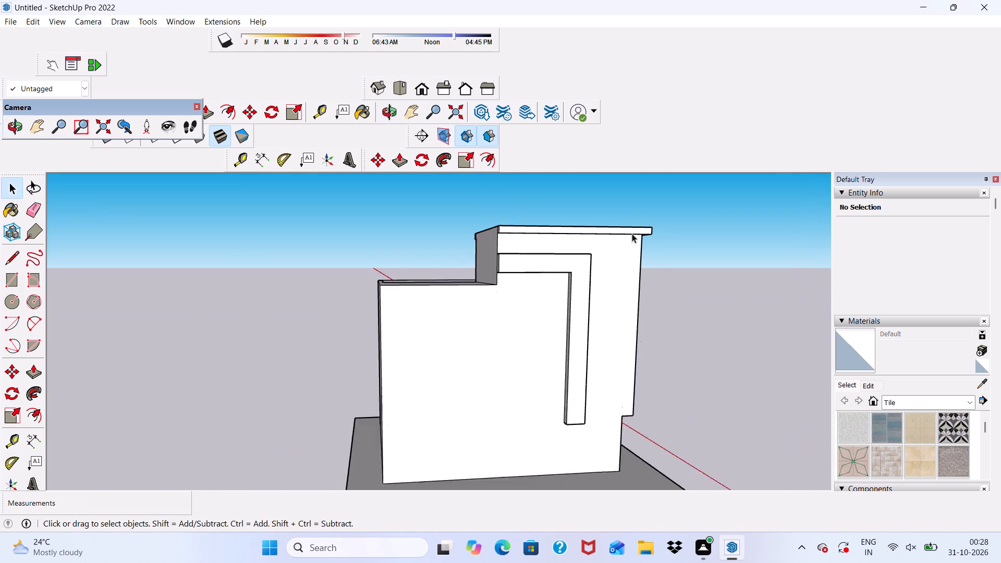
scroll(632, 234, up, 1)
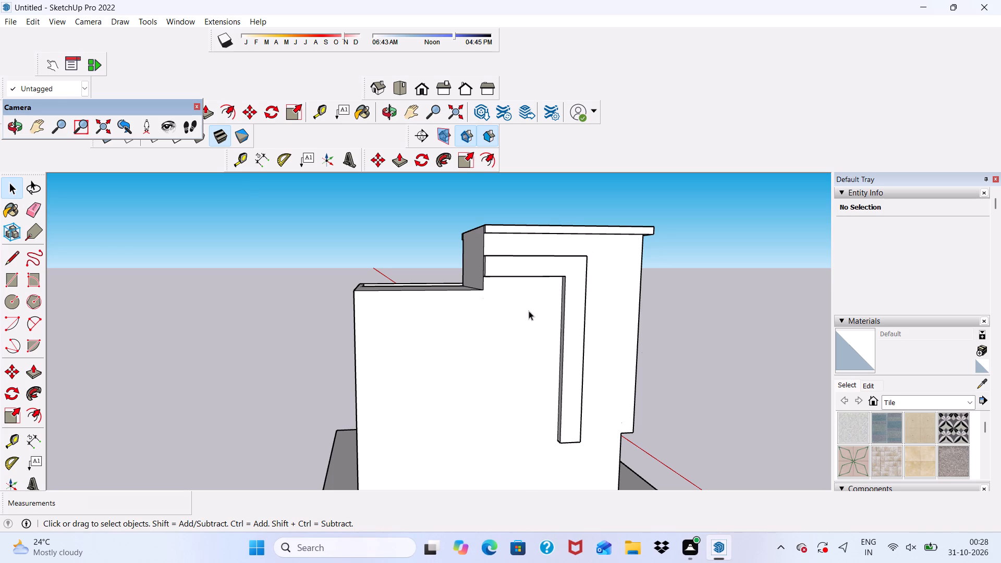
scroll(540, 223, down, 3)
key(space)
middle_drag(593, 261, 519, 243)
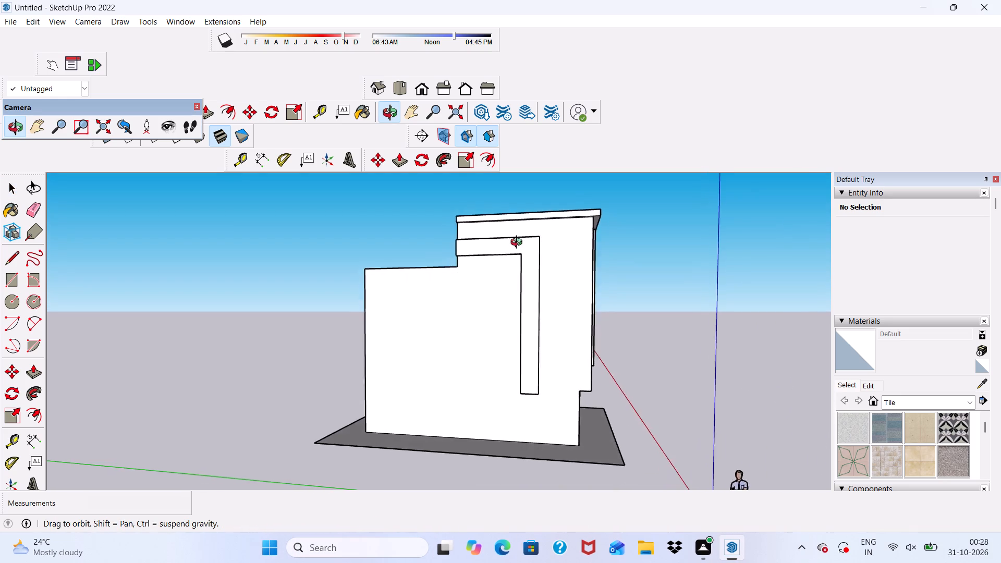
middle_drag(519, 243, 543, 253)
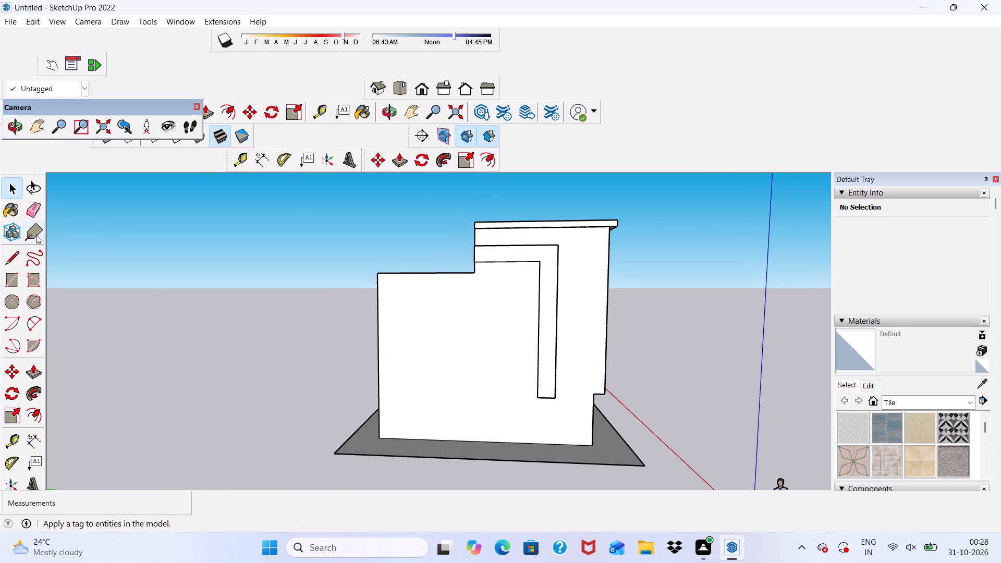
Draw a narrow vertical rectangle about 27' 10" tall between the L-shaped band and the front corner, starting at the parapet's underside.
click(17, 287)
scroll(407, 331, down, 1)
middle_drag(464, 325, 486, 322)
scroll(555, 267, up, 9)
middle_drag(590, 245, 592, 236)
scroll(558, 248, down, 5)
middle_drag(579, 254, 582, 277)
scroll(564, 198, down, 4)
middle_drag(554, 309, 502, 274)
scroll(527, 215, up, 6)
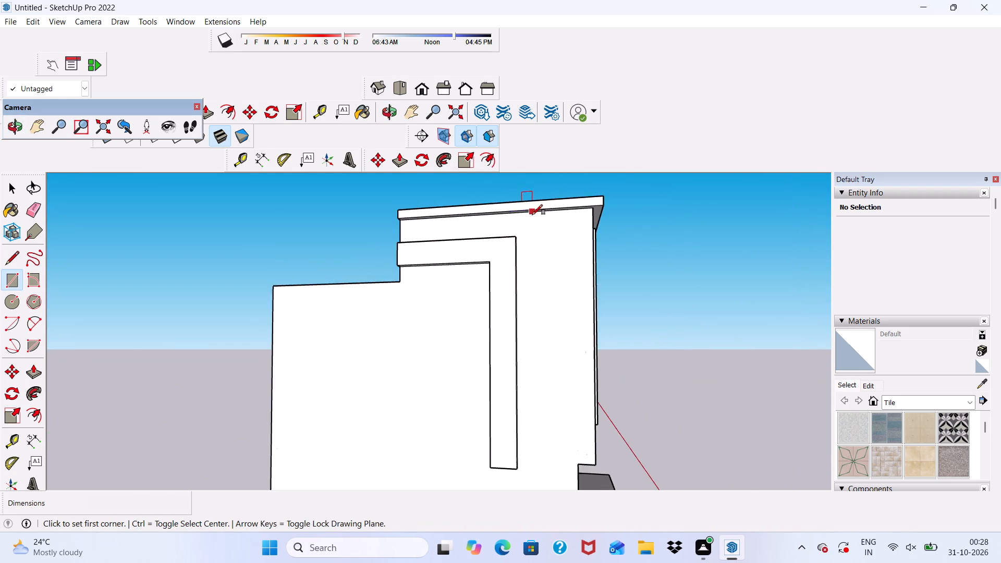
scroll(532, 215, up, 17)
click(527, 207)
scroll(492, 256, down, 3)
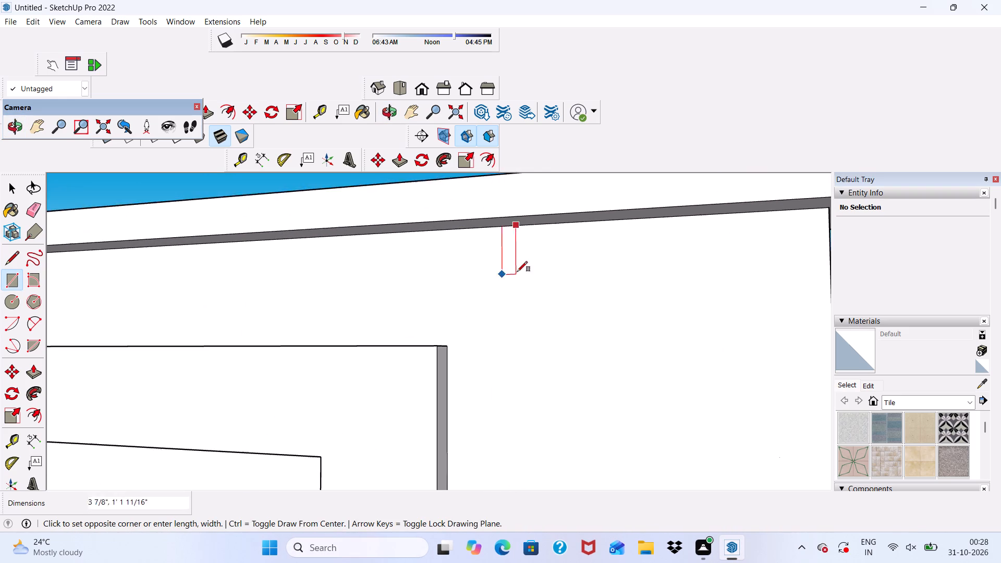
scroll(517, 272, down, 17)
scroll(560, 0, down, 4)
scroll(559, 351, up, 4)
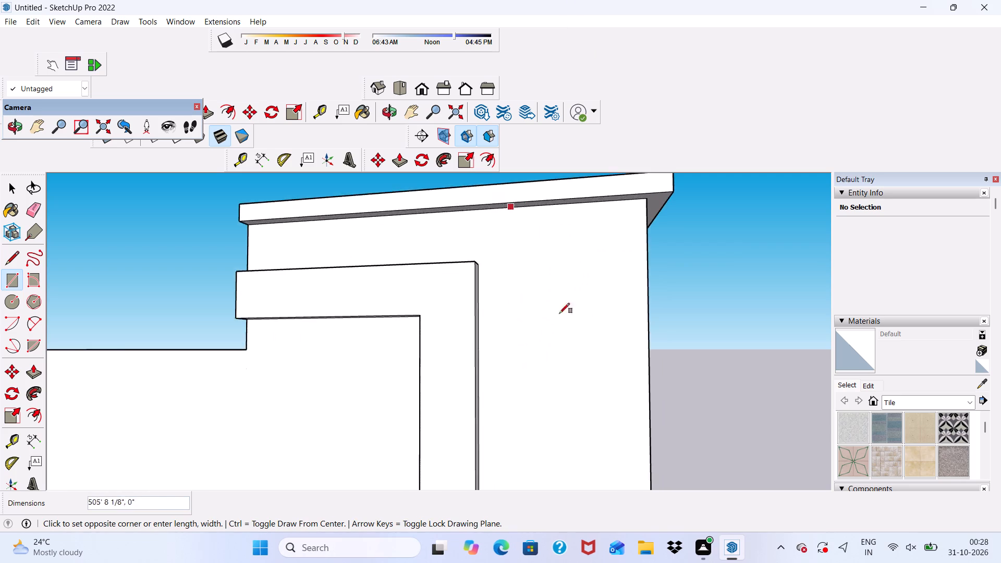
scroll(543, 260, down, 6)
scroll(585, 251, down, 8)
scroll(559, 444, up, 4)
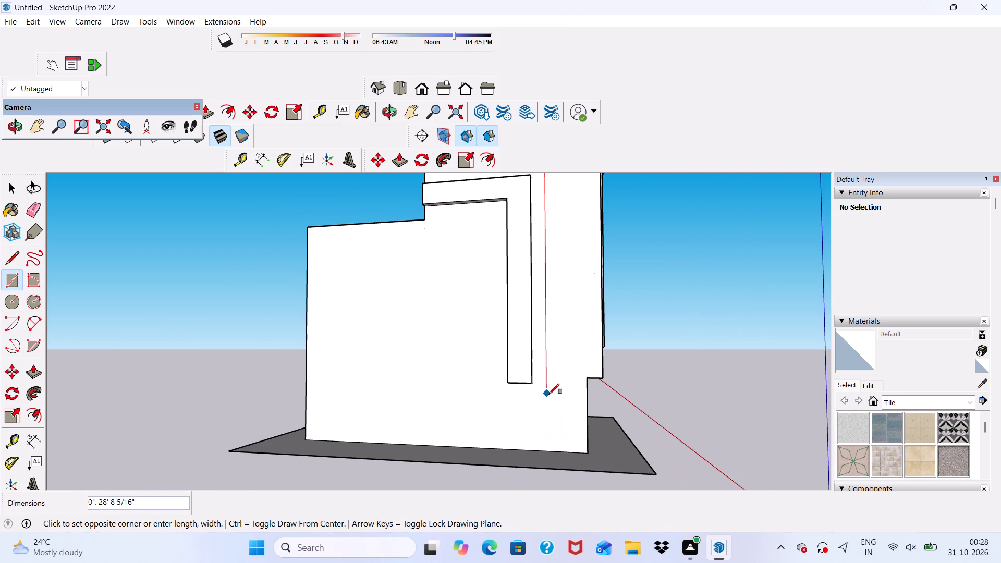
scroll(563, 399, up, 5)
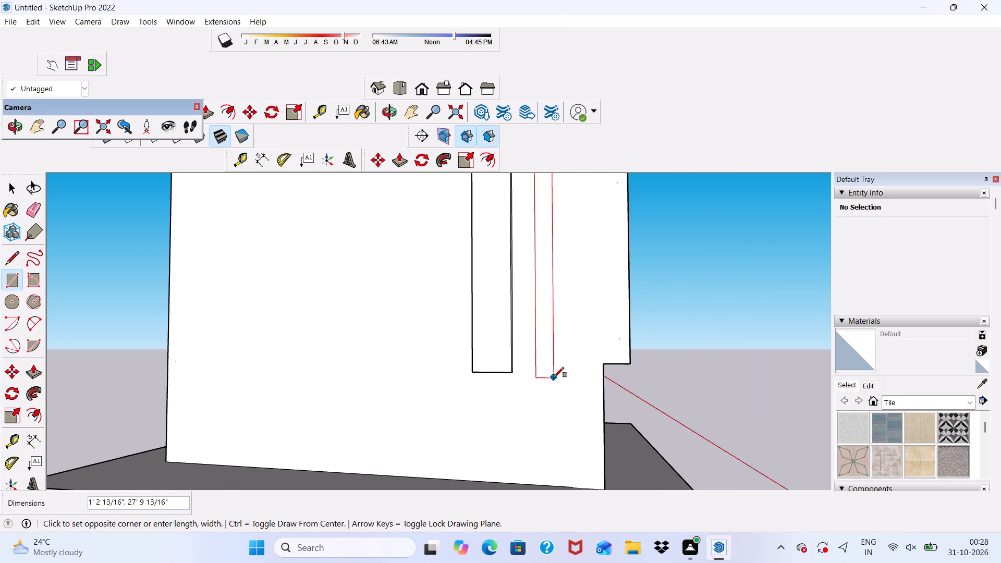
click(546, 376)
Copy the narrow vertical strip about 1' 5" along the side wall toward the tower's front corner.
scroll(545, 366, down, 6)
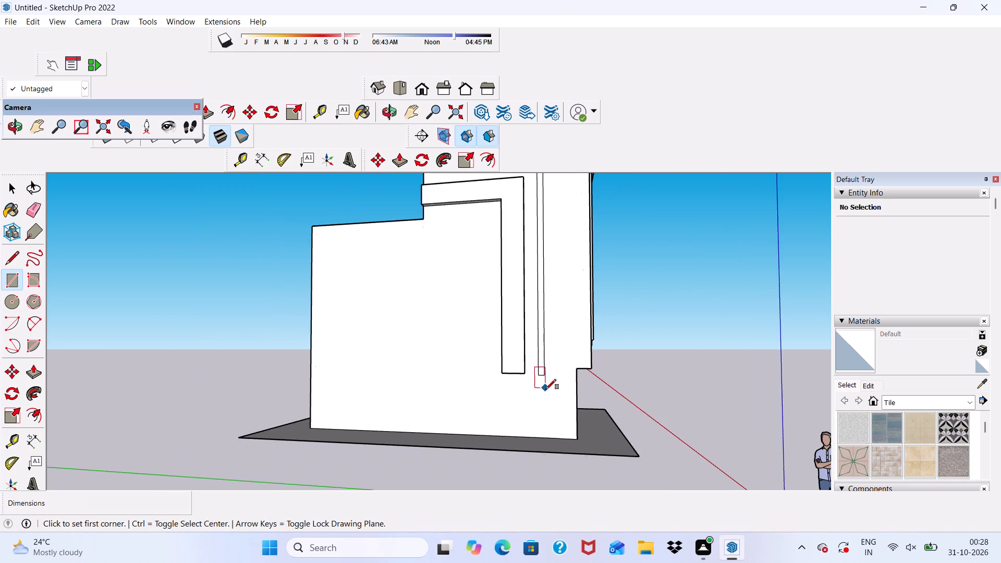
middle_drag(547, 391, 517, 455)
scroll(516, 456, down, 1)
scroll(533, 425, up, 1)
key(space)
scroll(524, 333, up, 4)
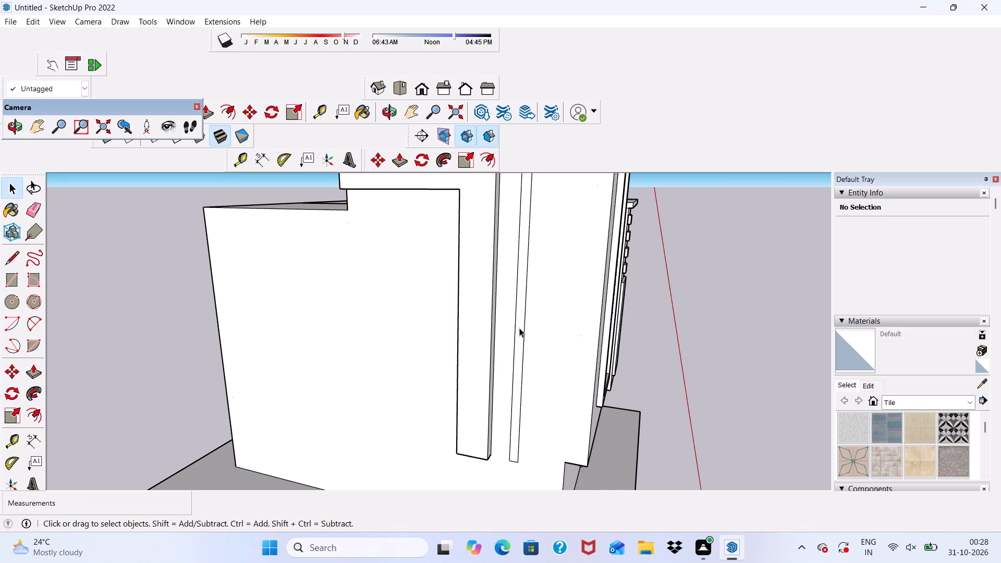
double_click(518, 329)
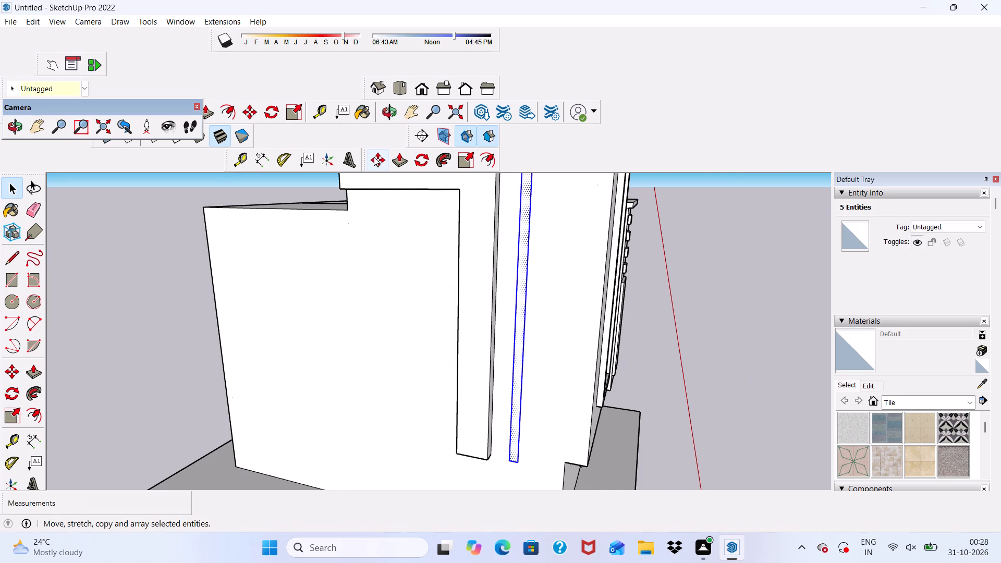
click(374, 157)
click(526, 323)
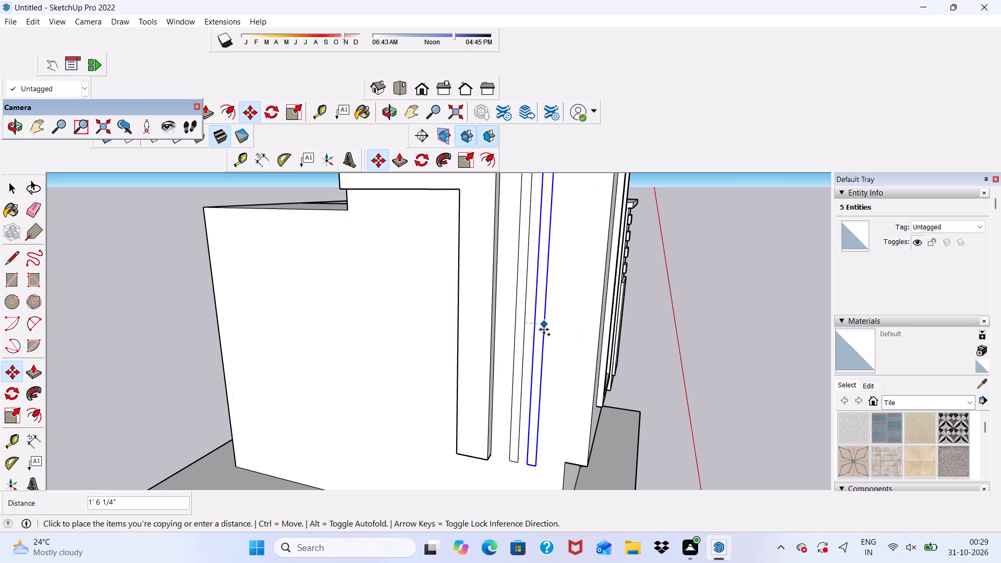
click(542, 326)
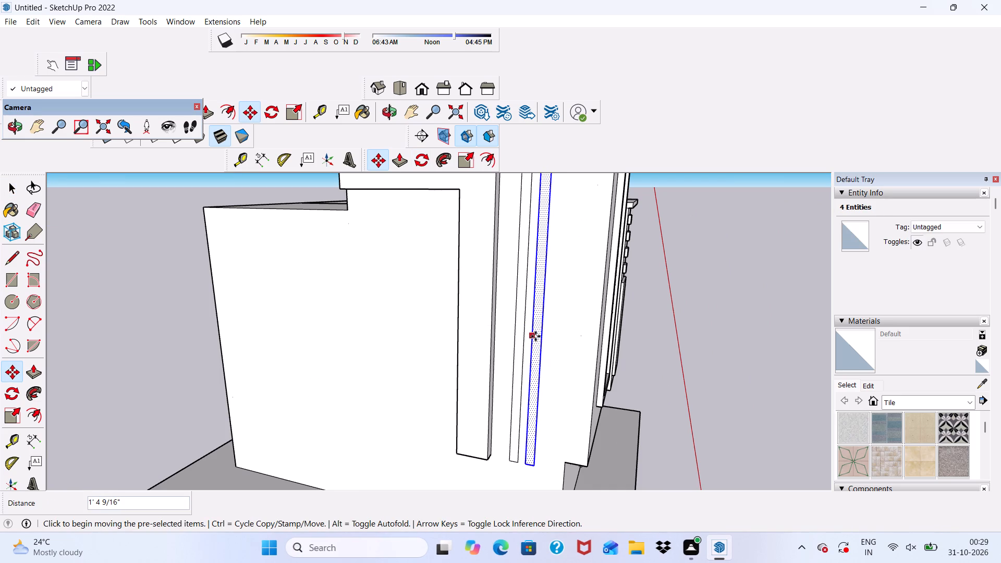
Copy the second strip about 1' 8" further toward the front corner to make a third strip, and clear the selection.
click(535, 336)
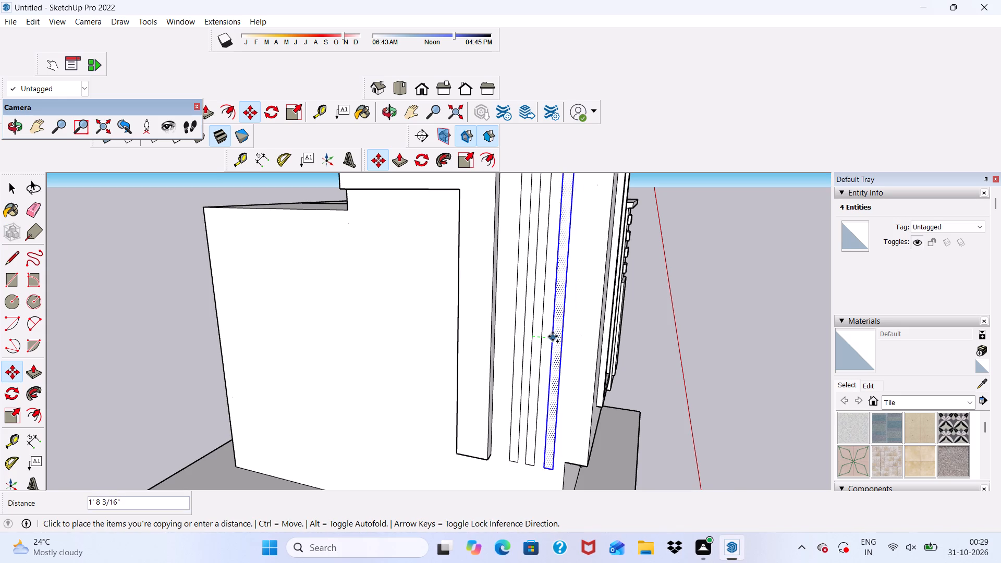
click(552, 336)
scroll(515, 319, down, 5)
key(space)
click(686, 306)
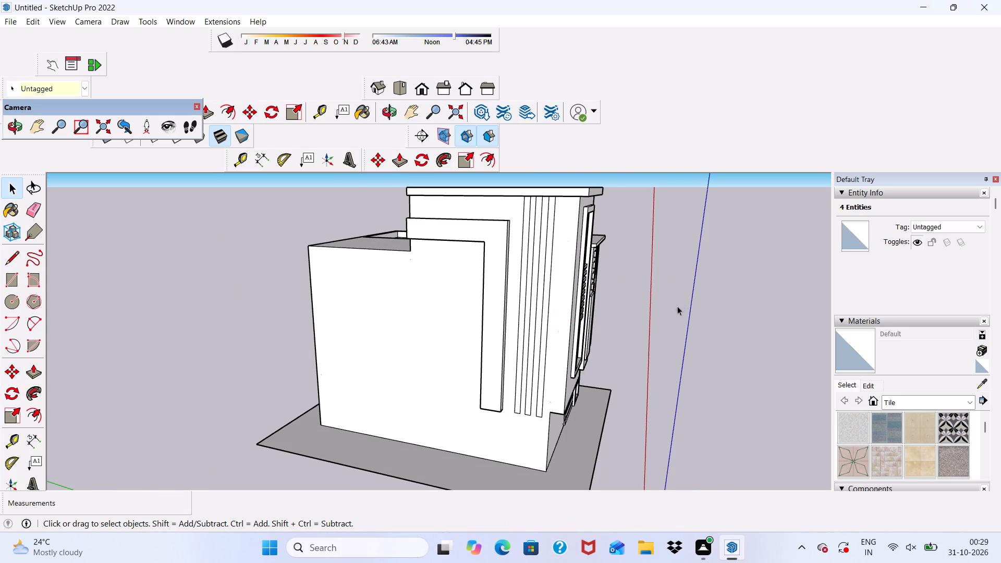
Extrude the strip nearest the front corner 3" outward from the side wall.
click(400, 158)
scroll(512, 220, up, 2)
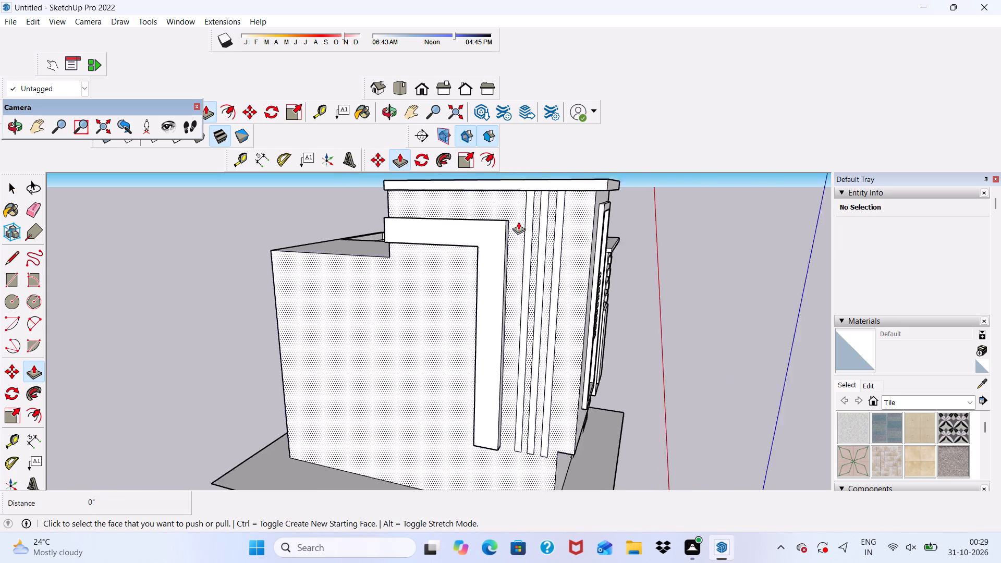
scroll(518, 222, up, 11)
click(590, 205)
scroll(564, 209, down, 3)
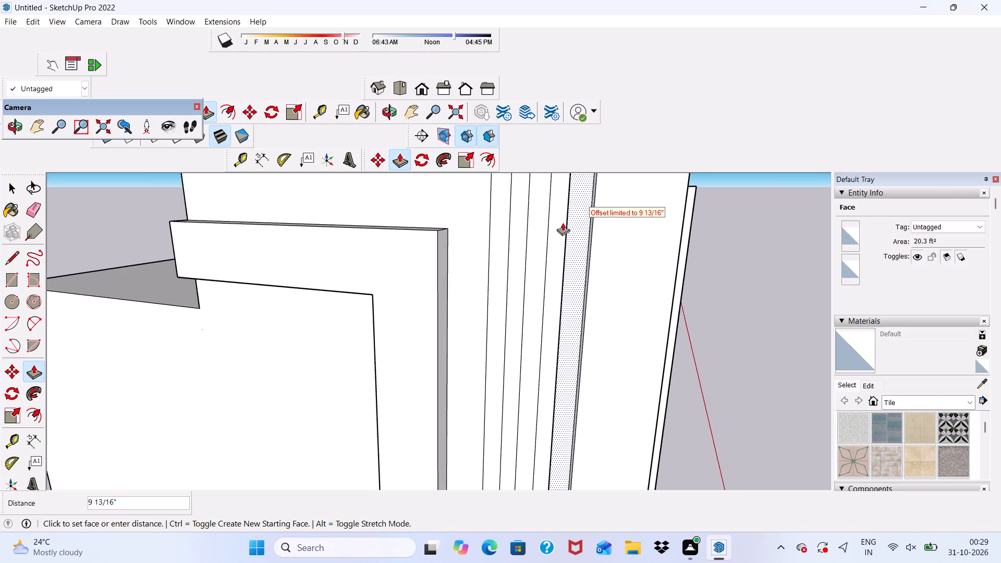
scroll(563, 223, down, 5)
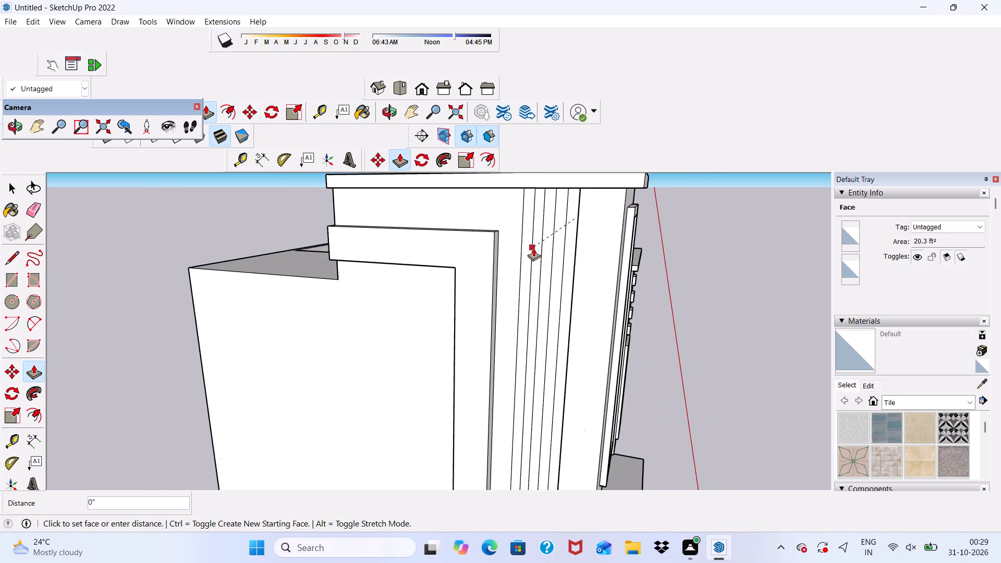
scroll(563, 249, down, 1)
middle_drag(564, 251, 565, 253)
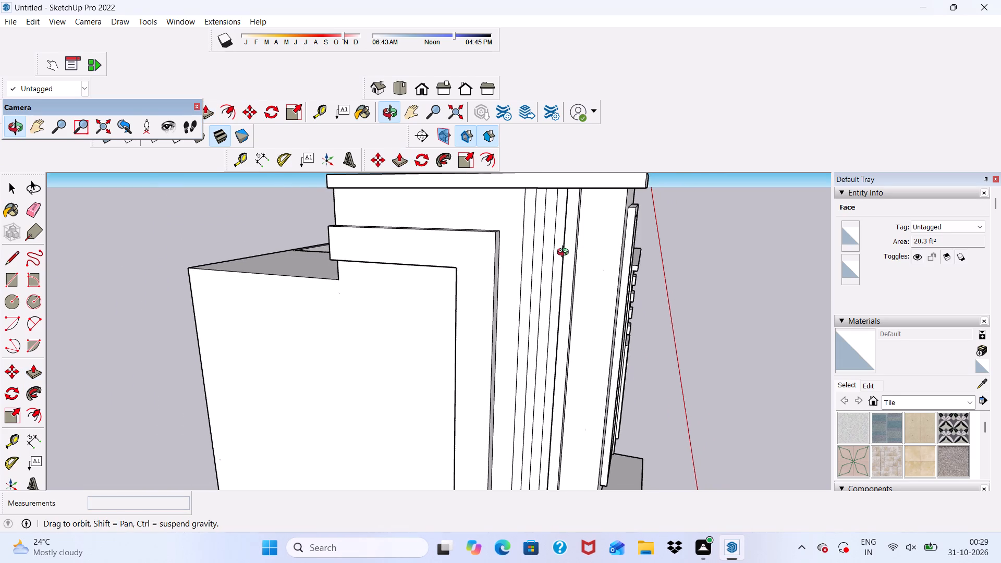
middle_drag(565, 253, 449, 265)
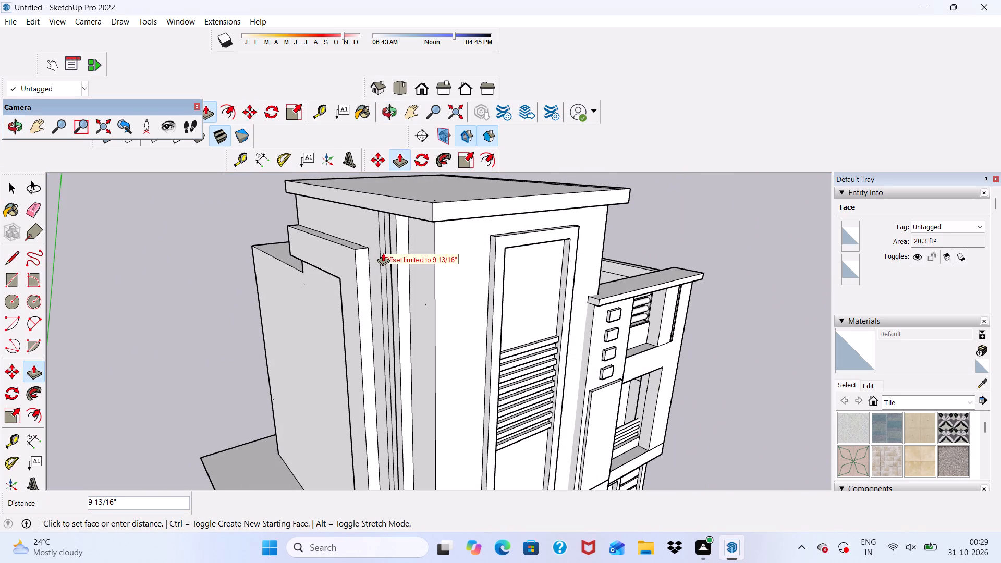
key(3)
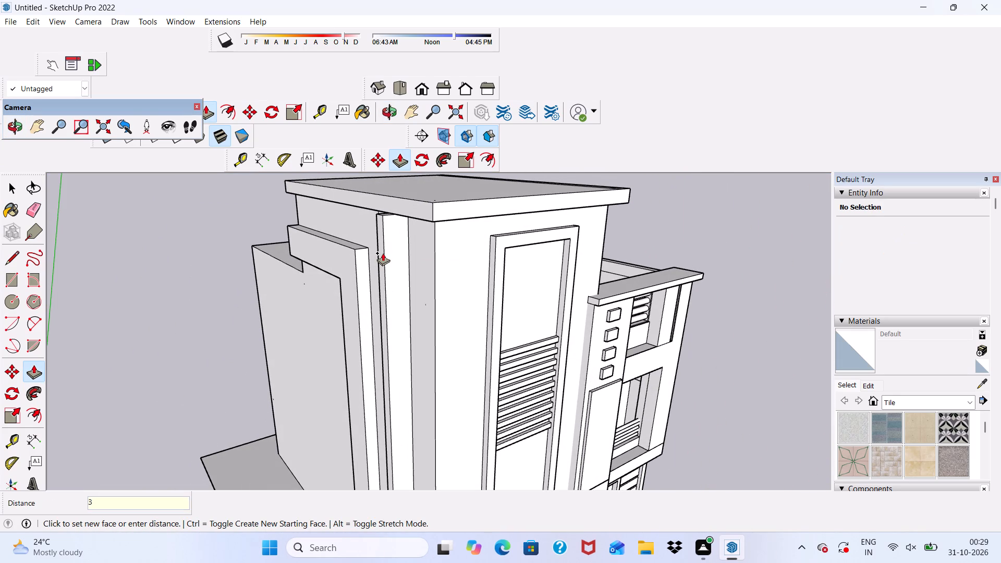
key(shift+quotedbl)
key(Return)
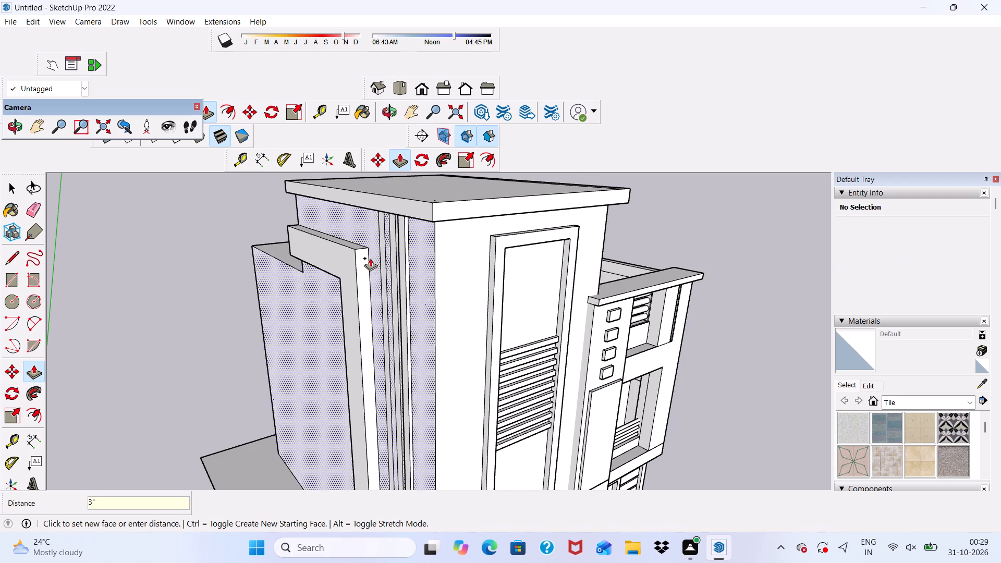
Extrude the middle vertical strip 3" outward from the side wall.
scroll(400, 242, up, 15)
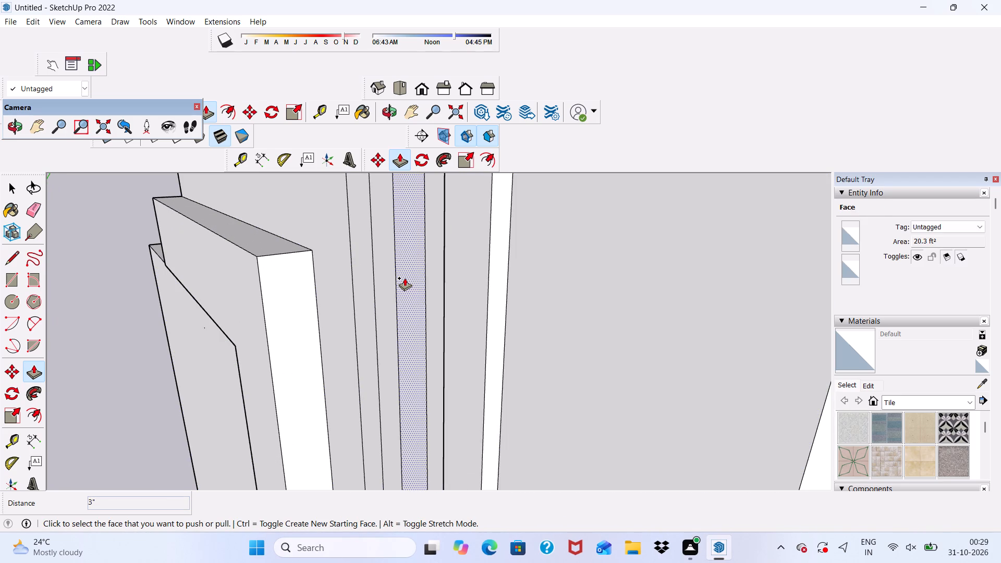
click(404, 278)
scroll(413, 341, down, 4)
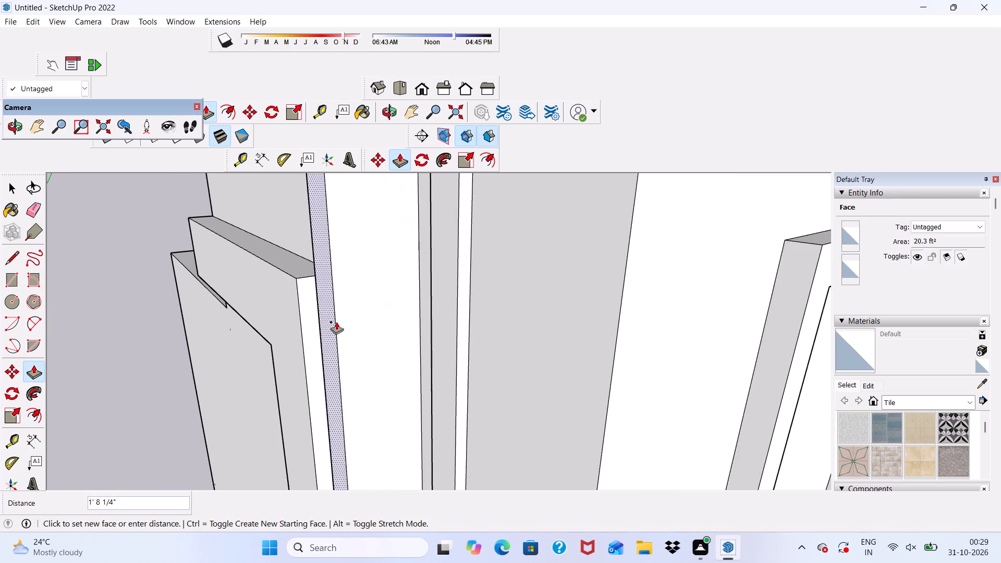
scroll(408, 329, down, 1)
middle_drag(424, 338, 557, 362)
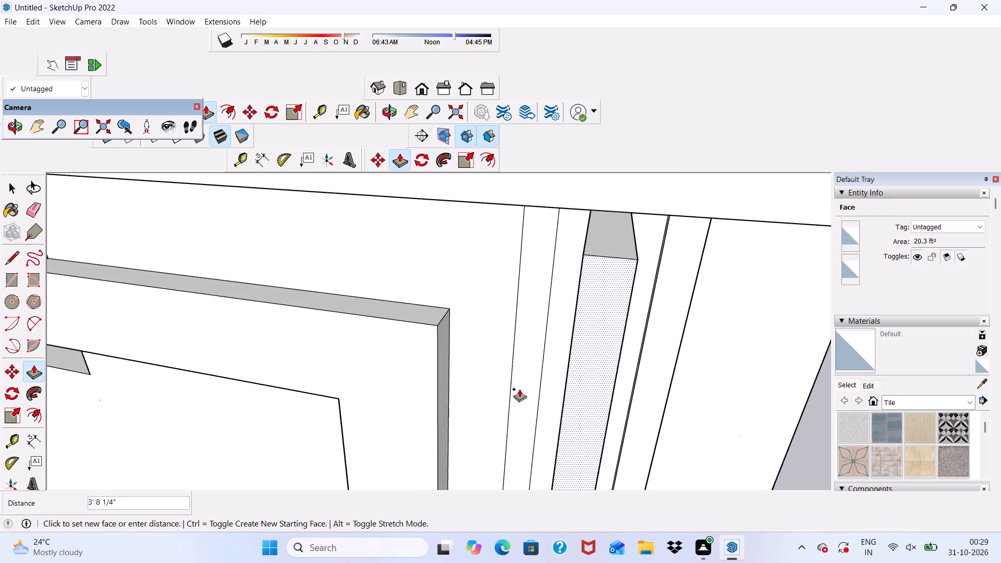
key(3)
key(shift+quotedbl)
key(Return)
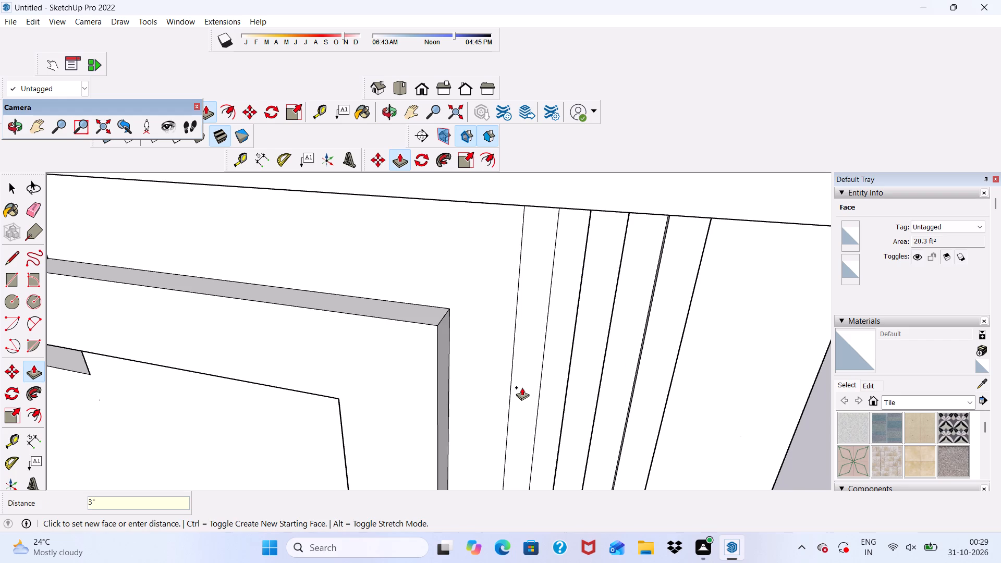
Extrude the vertical strip nearest the L-shaped band 3" outward from the side wall and leave the Push/Pull tool.
scroll(545, 302, up, 2)
click(544, 314)
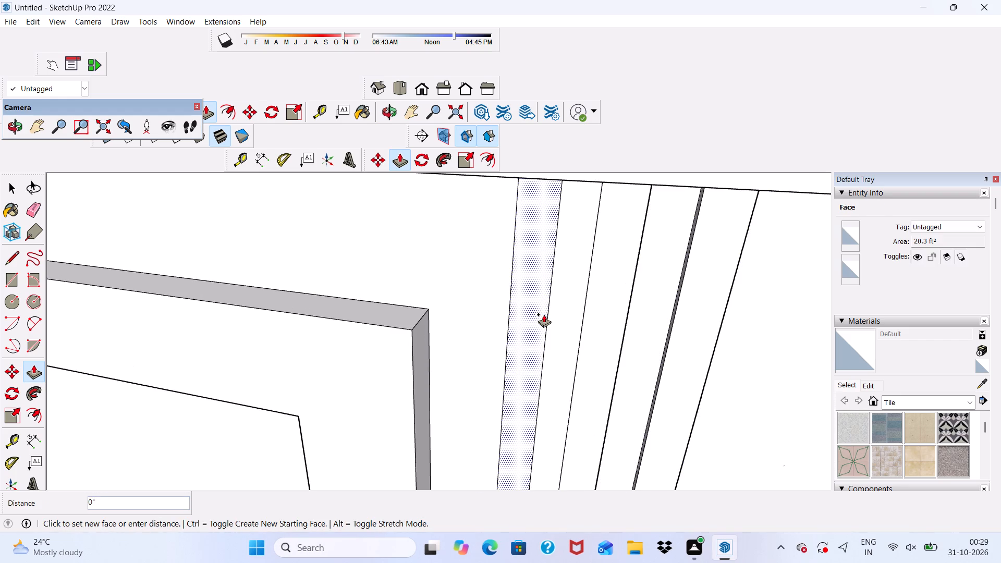
key(3)
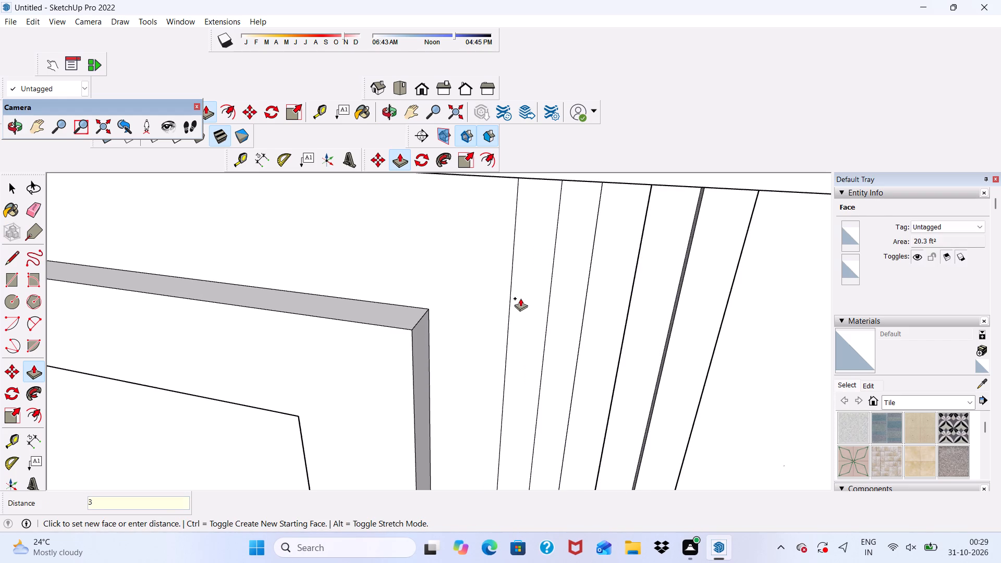
key(shift+quotedbl)
key(Return)
scroll(543, 298, down, 4)
middle_drag(547, 299, 516, 305)
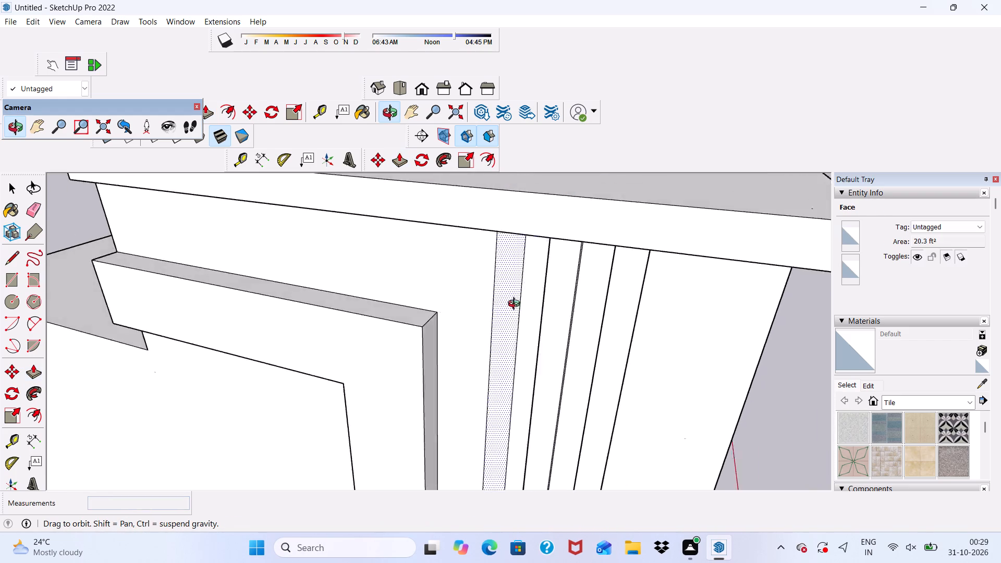
middle_drag(516, 305, 457, 295)
scroll(429, 300, down, 1)
scroll(394, 303, up, 4)
click(422, 289)
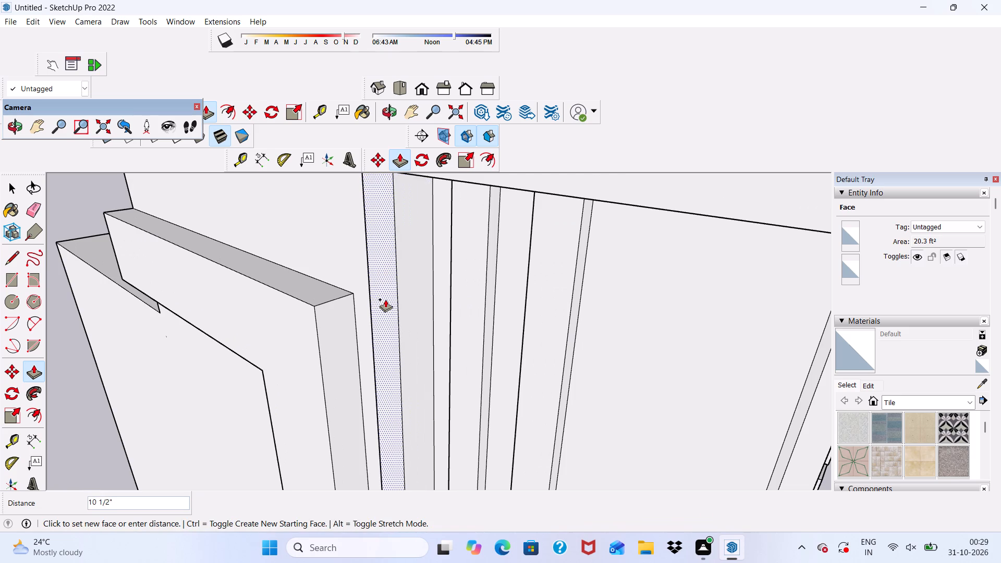
key(3)
key(shift+quotedbl)
key(Return)
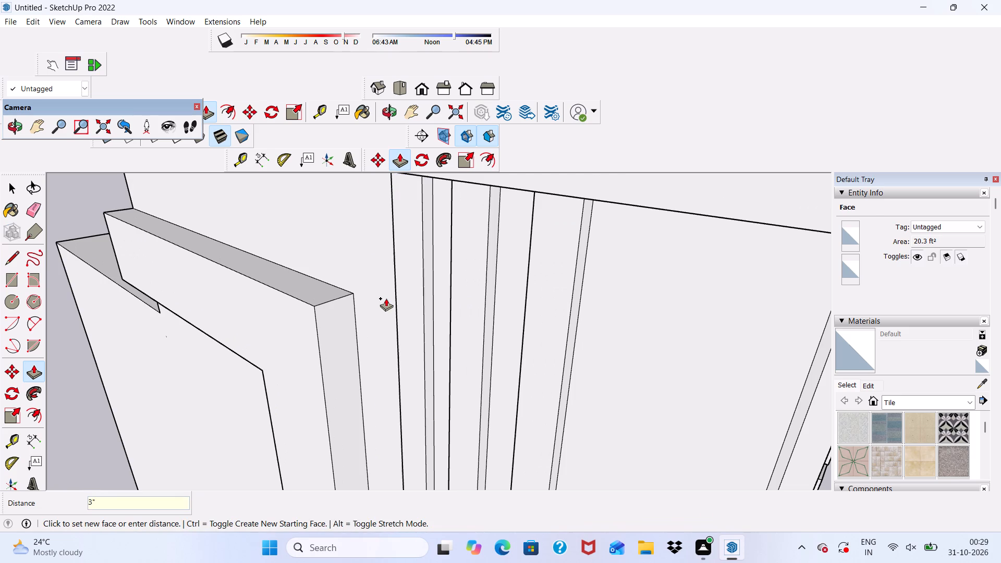
key(space)
Examine the three extruded strips and the L-shaped band on the side wall from several angles.
scroll(457, 256, down, 12)
middle_drag(441, 252, 521, 176)
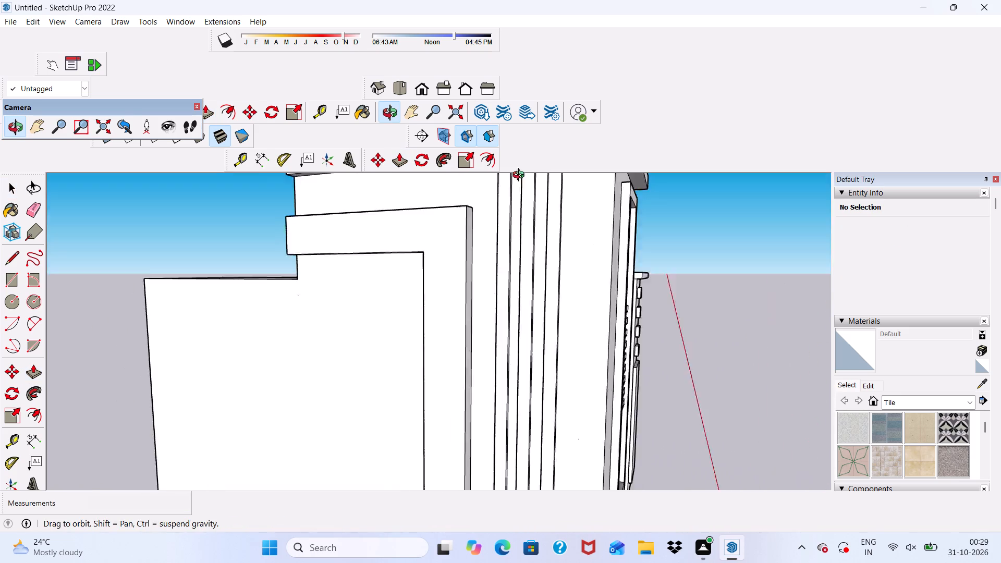
middle_drag(521, 176, 540, 183)
scroll(560, 195, down, 6)
middle_drag(569, 268, 448, 274)
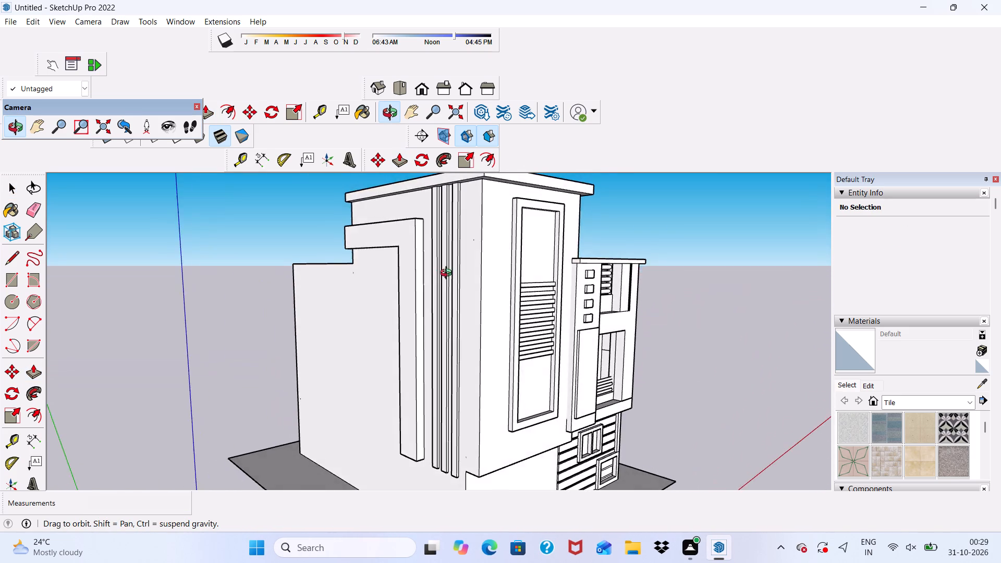
middle_drag(448, 274, 570, 240)
scroll(590, 195, down, 6)
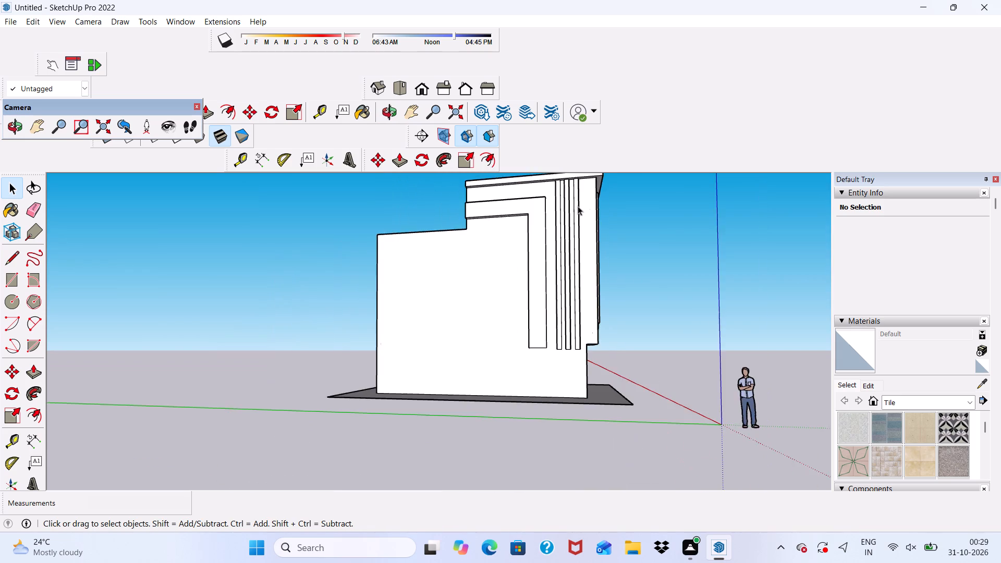
scroll(577, 199, down, 5)
middle_drag(561, 229, 585, 256)
scroll(585, 258, up, 12)
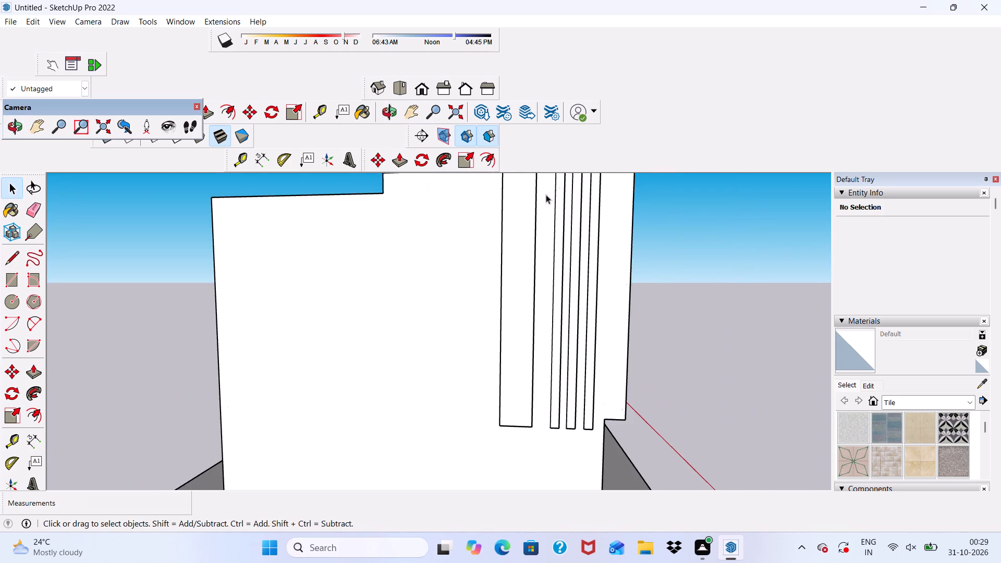
Push the side face of the L-shaped band's vertical leg that faces the strips slightly inward, away from them.
middle_drag(540, 203, 426, 271)
scroll(426, 271, up, 5)
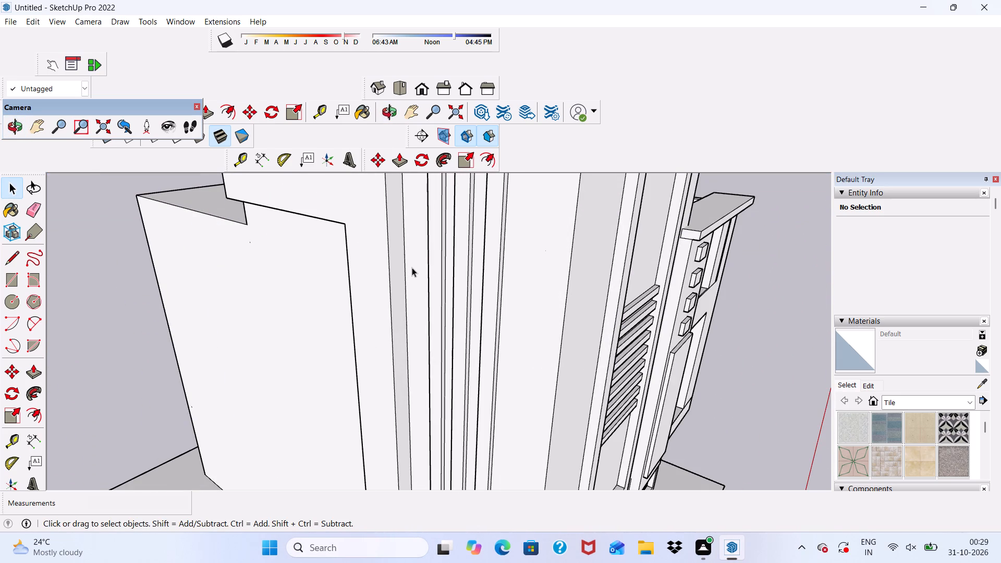
scroll(400, 280, up, 4)
click(397, 270)
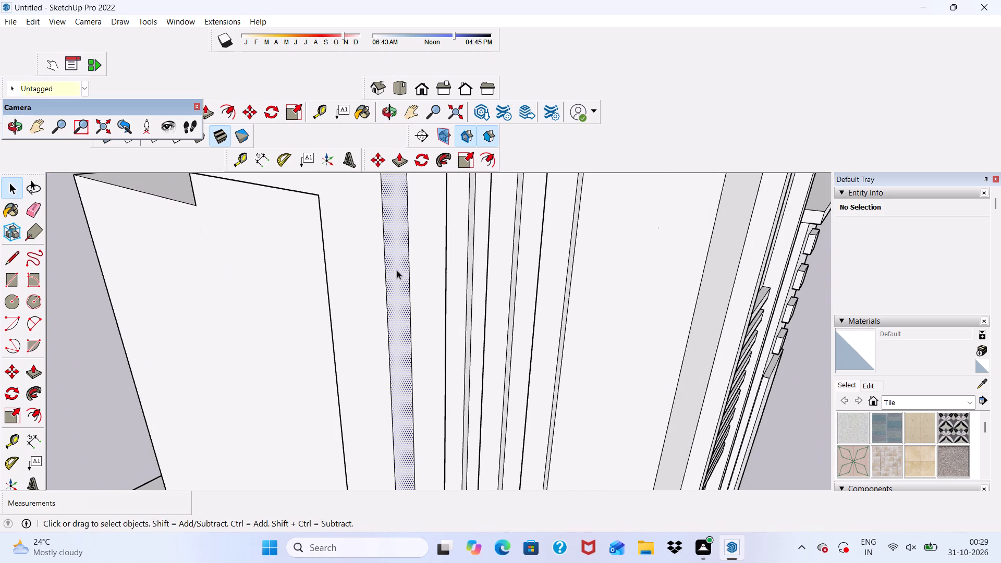
click(402, 165)
scroll(370, 300, up, 1)
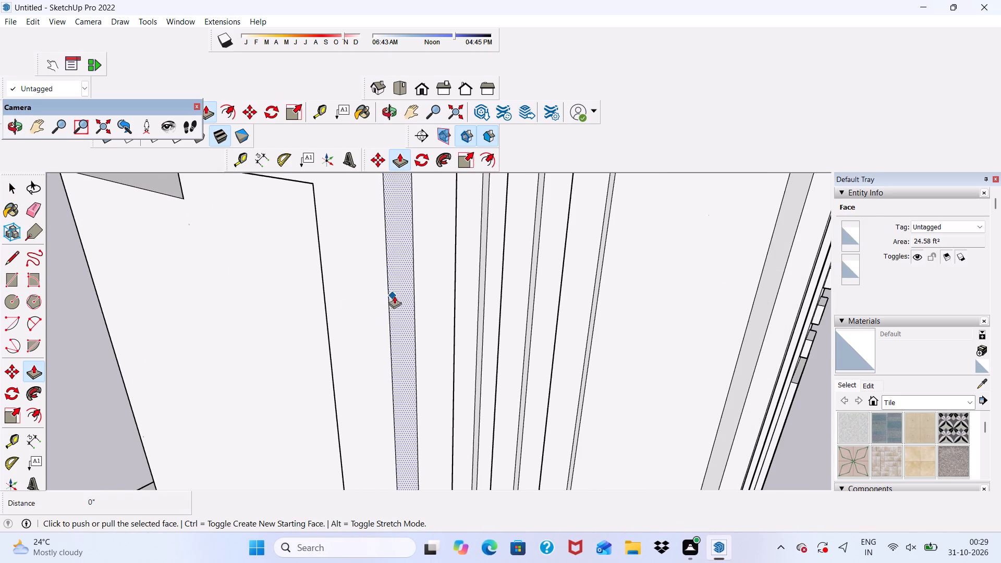
click(404, 300)
click(394, 303)
Pull the opposite, rear-facing side face of the L-shaped band's vertical leg slightly outward, away from the strips.
scroll(396, 272, down, 4)
middle_drag(391, 281, 478, 232)
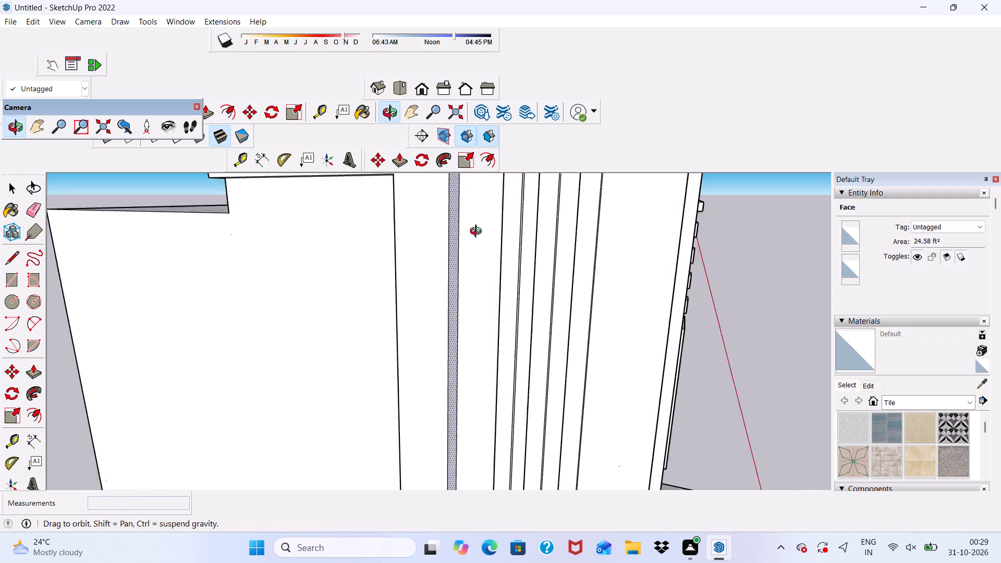
middle_drag(478, 232, 594, 229)
scroll(496, 318, up, 4)
key(space)
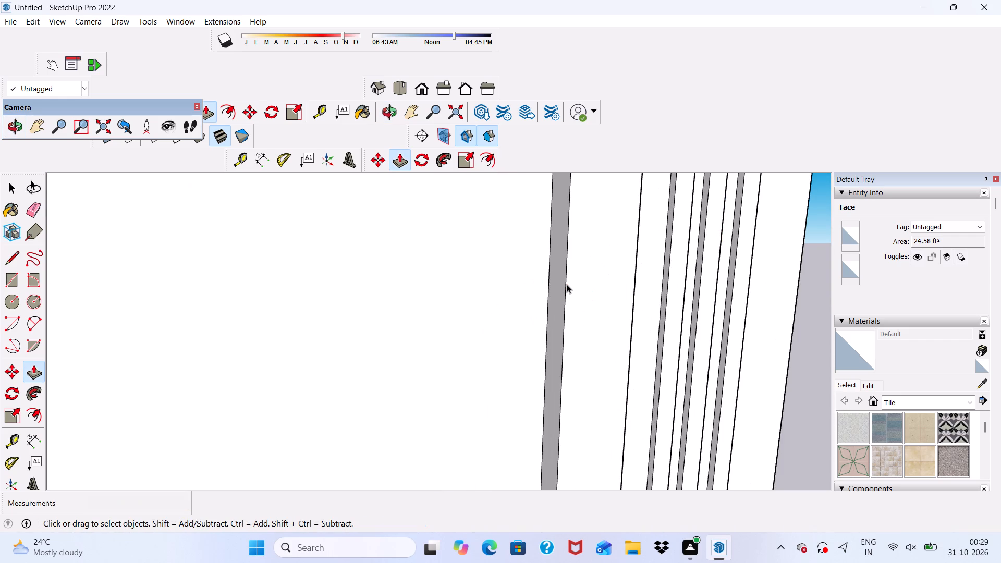
scroll(540, 283, up, 3)
click(558, 283)
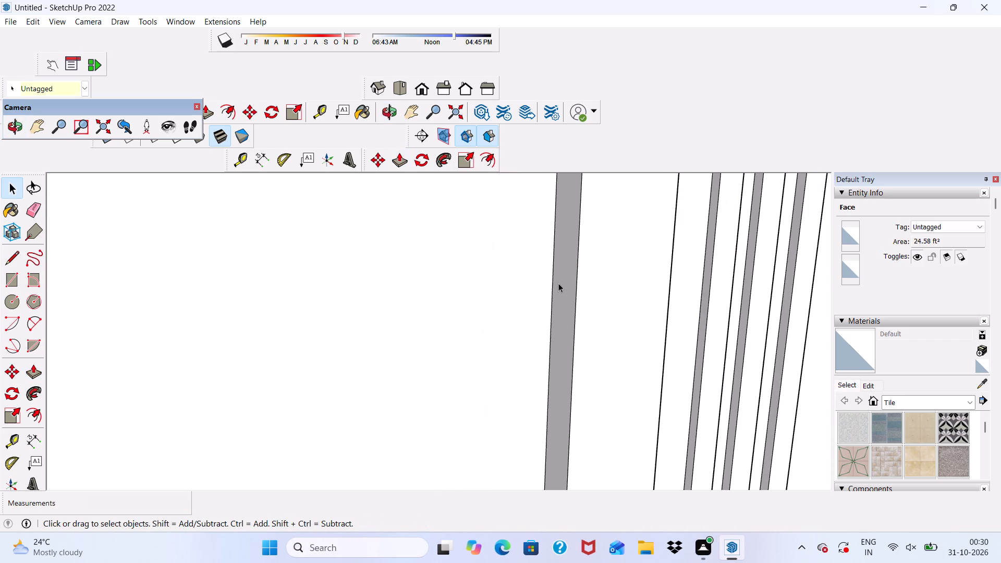
click(396, 159)
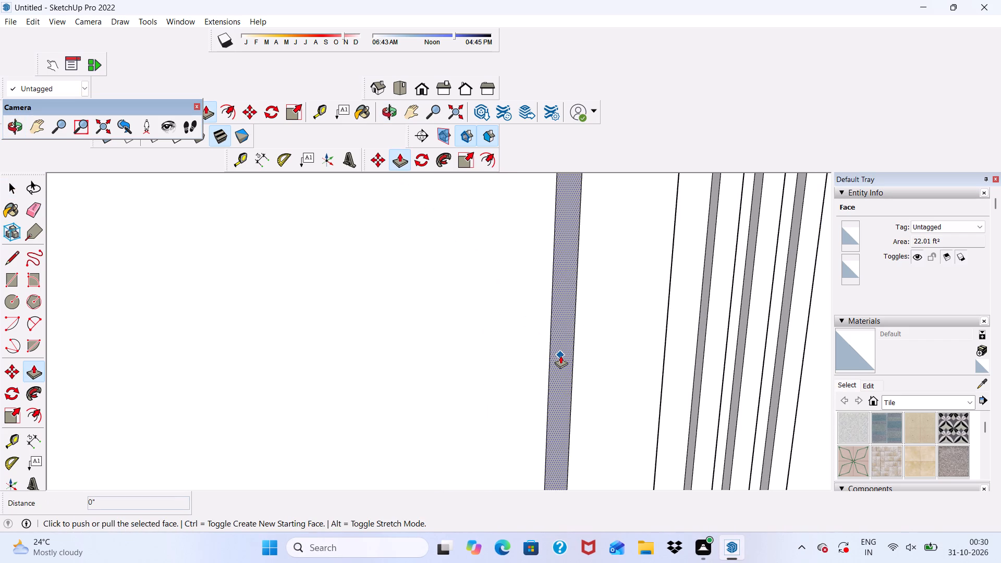
click(560, 356)
click(547, 357)
Examine the L-shaped band's vertical leg and its spacing from the strips, selecting the leg's side face toward the strips.
scroll(561, 341, down, 4)
middle_drag(667, 354, 500, 359)
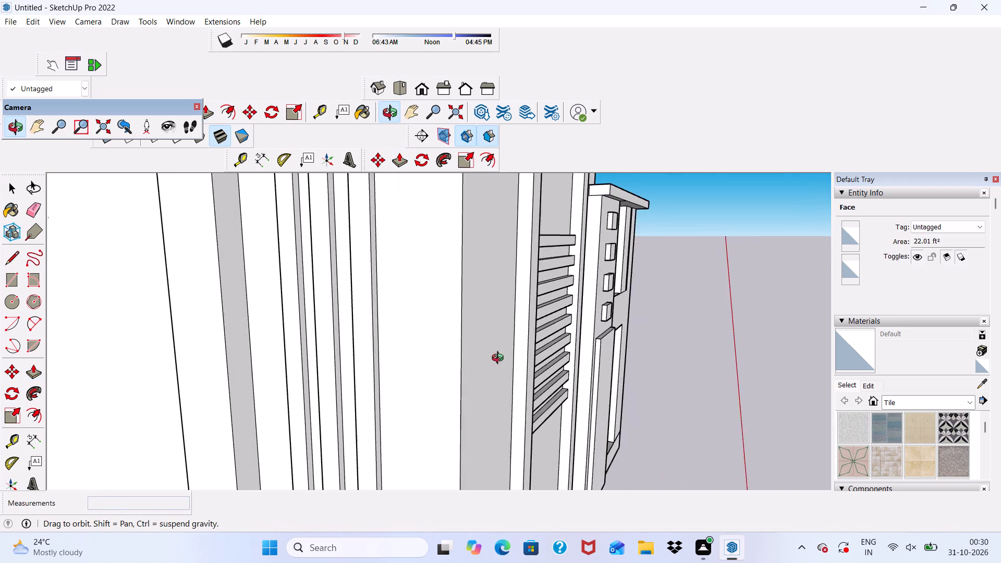
middle_drag(500, 359, 498, 360)
scroll(300, 358, up, 1)
key(space)
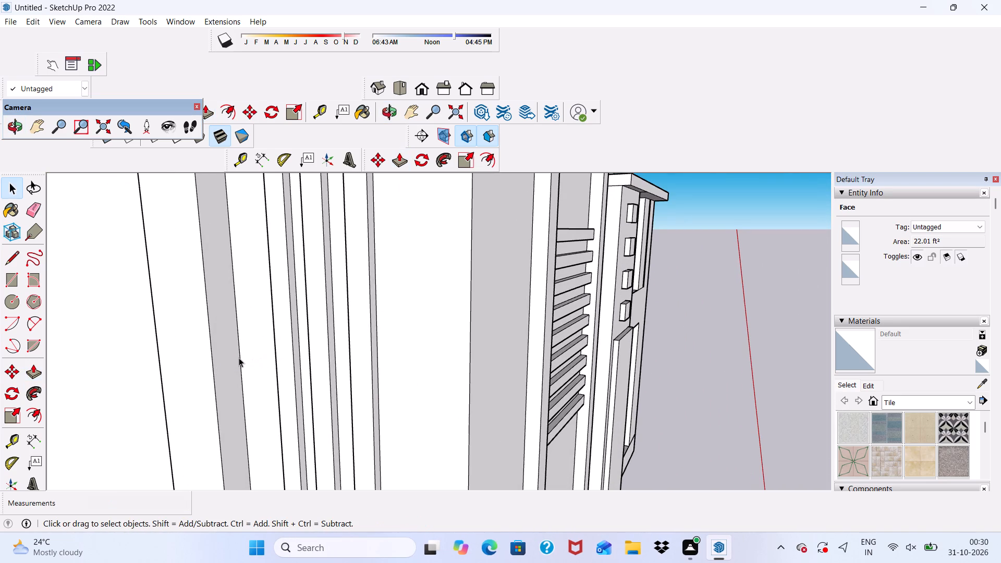
click(212, 298)
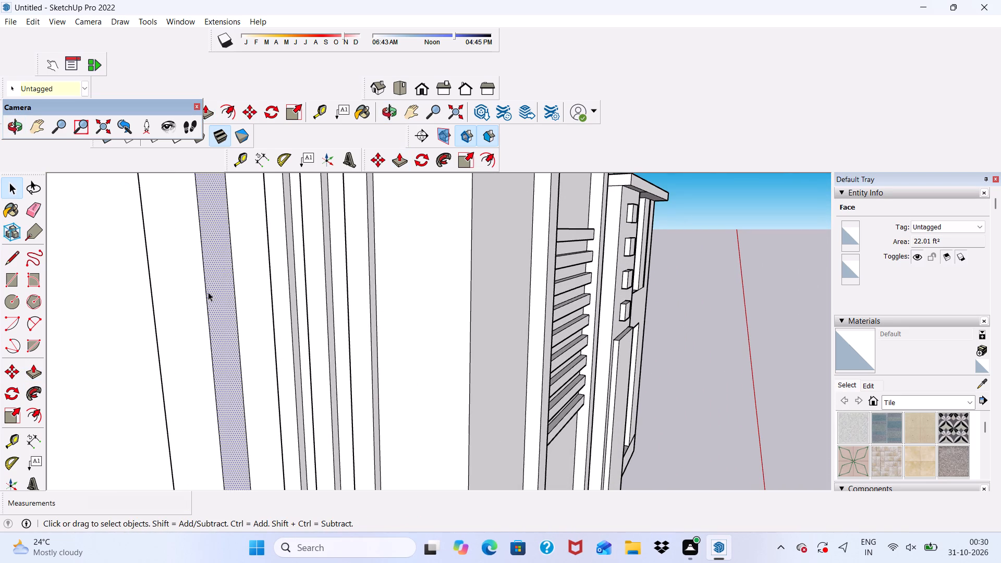
scroll(353, 176, down, 4)
middle_drag(360, 227, 434, 206)
scroll(419, 201, down, 5)
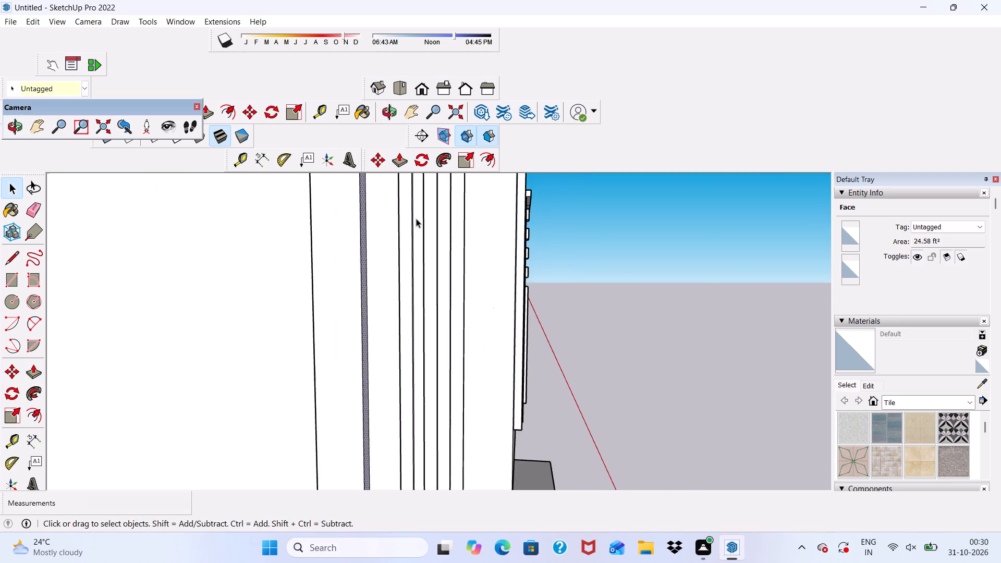
middle_drag(415, 227, 437, 257)
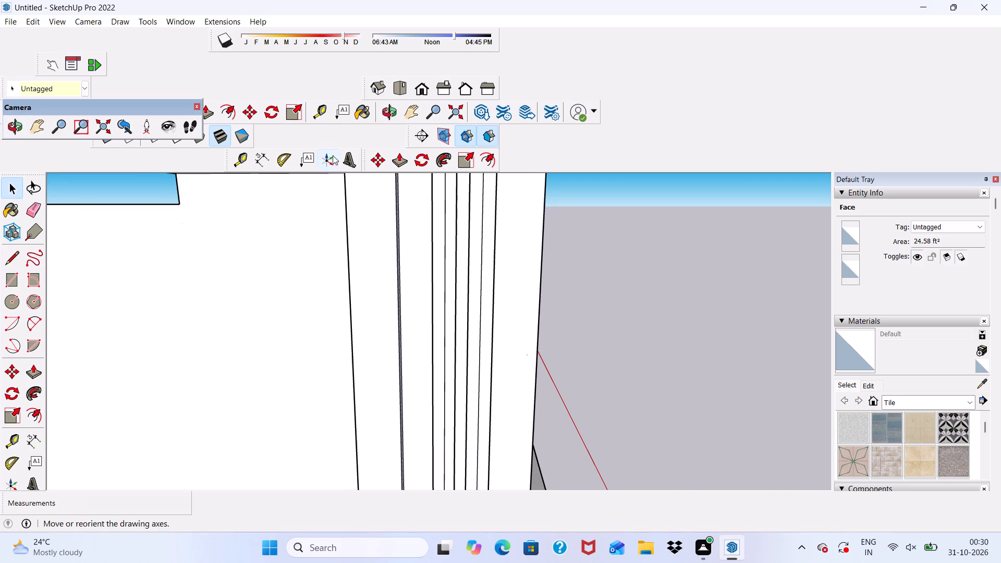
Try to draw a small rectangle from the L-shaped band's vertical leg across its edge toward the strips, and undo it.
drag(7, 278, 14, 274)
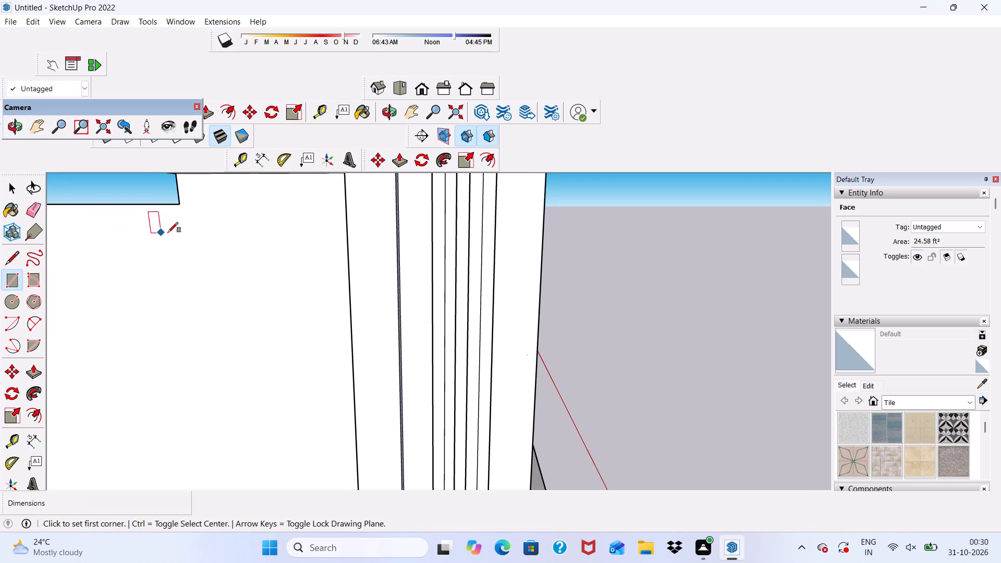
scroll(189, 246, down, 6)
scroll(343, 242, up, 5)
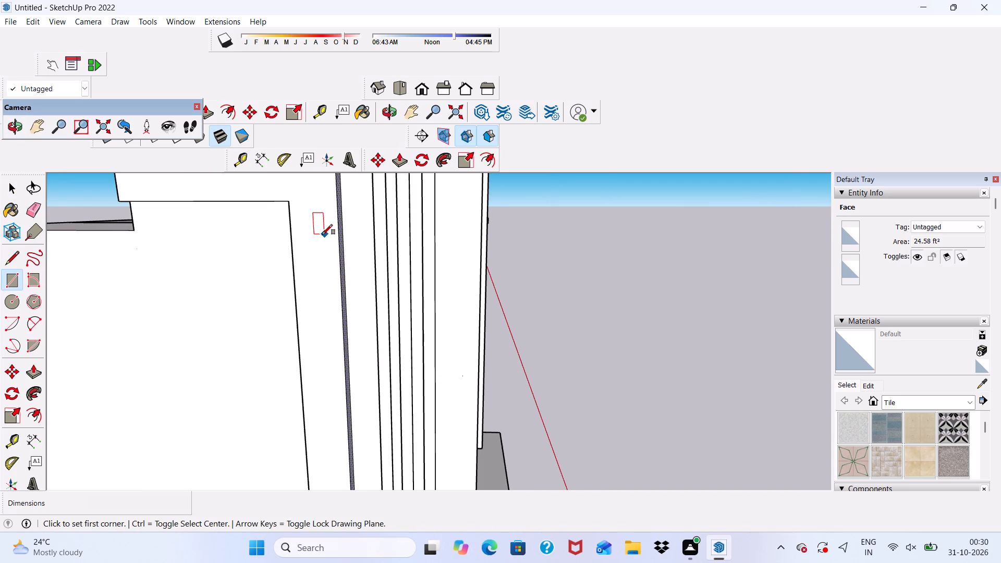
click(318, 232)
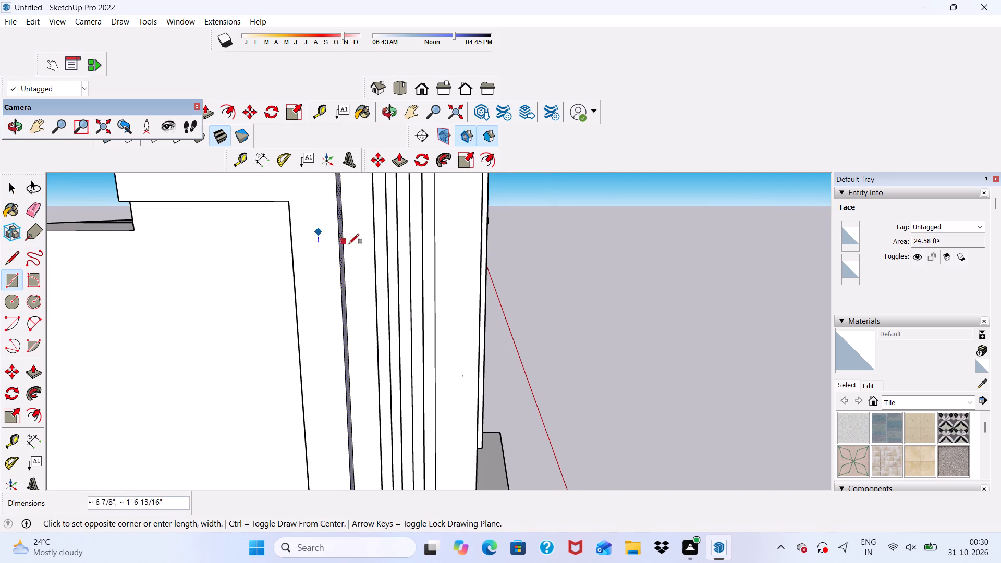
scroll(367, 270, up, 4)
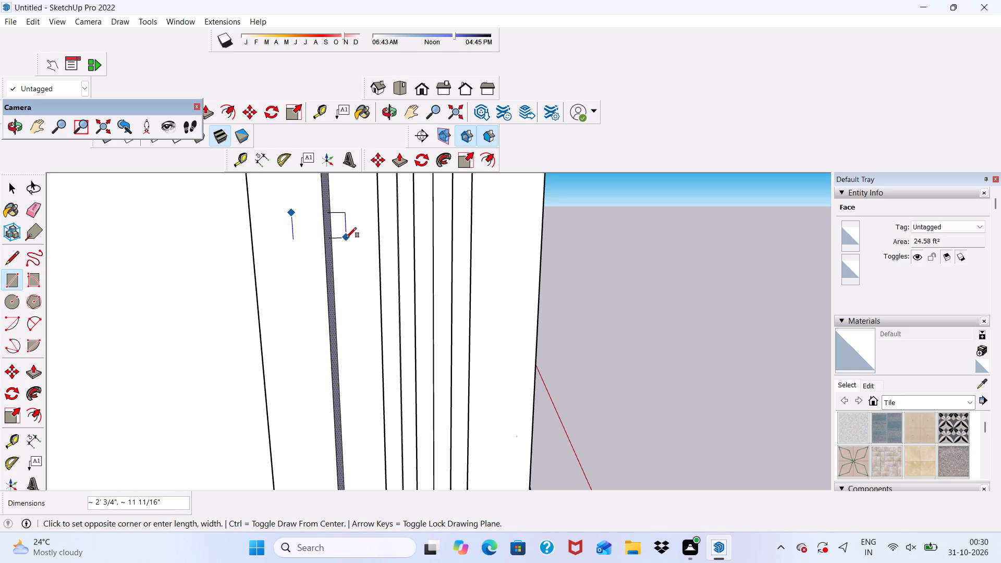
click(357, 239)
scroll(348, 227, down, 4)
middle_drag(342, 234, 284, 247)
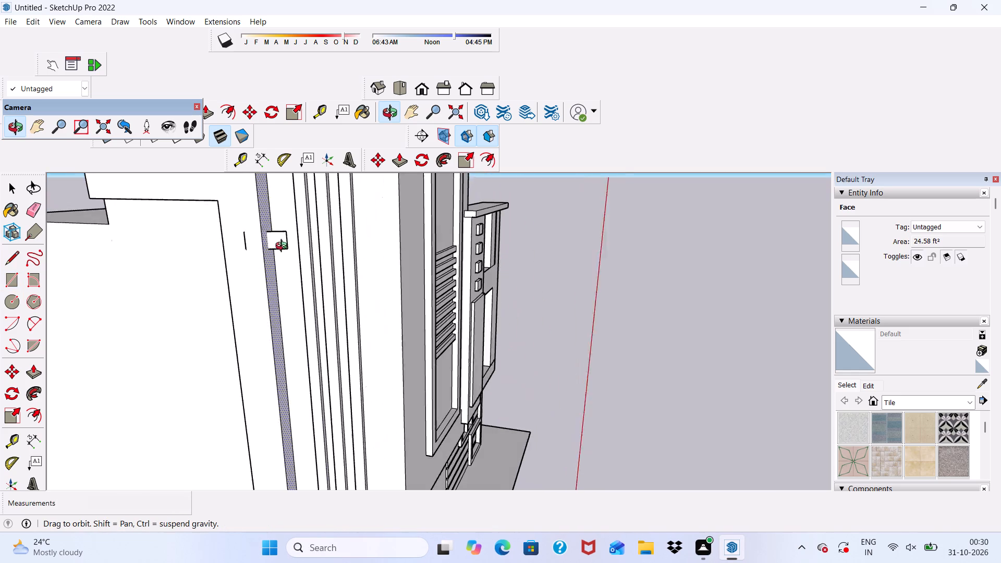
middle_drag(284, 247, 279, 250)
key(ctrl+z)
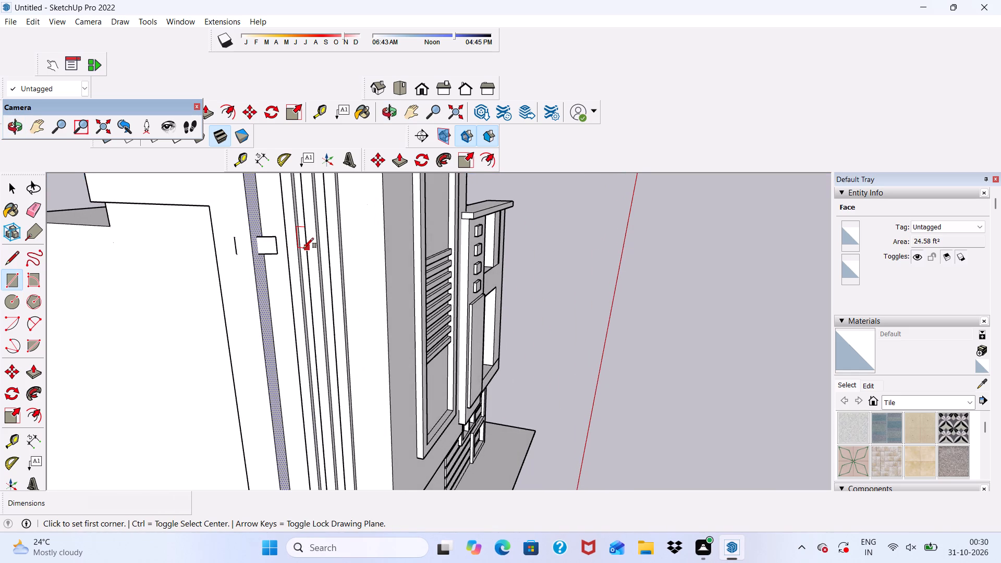
Draw a rectangle about 1' 1" by 8" on the vertical leg's front face, against its edge facing the strips.
scroll(258, 241, down, 1)
middle_drag(235, 262, 296, 270)
scroll(307, 274, up, 4)
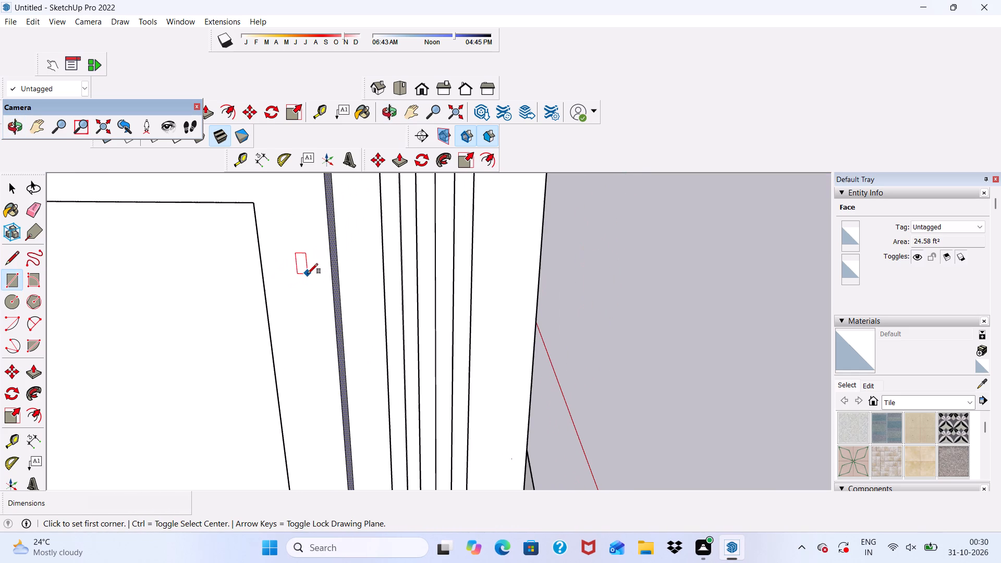
middle_drag(342, 271, 349, 279)
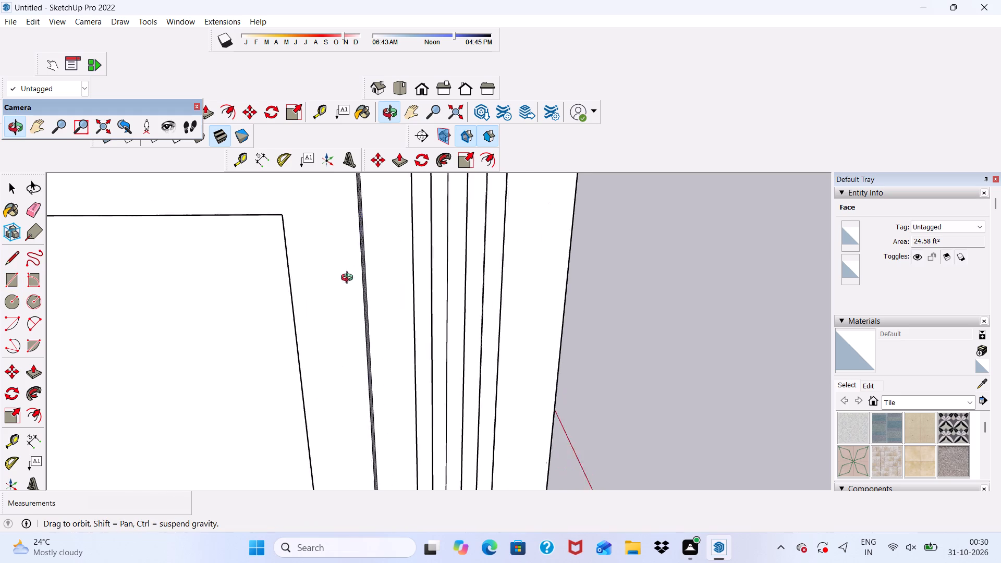
middle_drag(349, 279, 318, 284)
scroll(319, 282, up, 4)
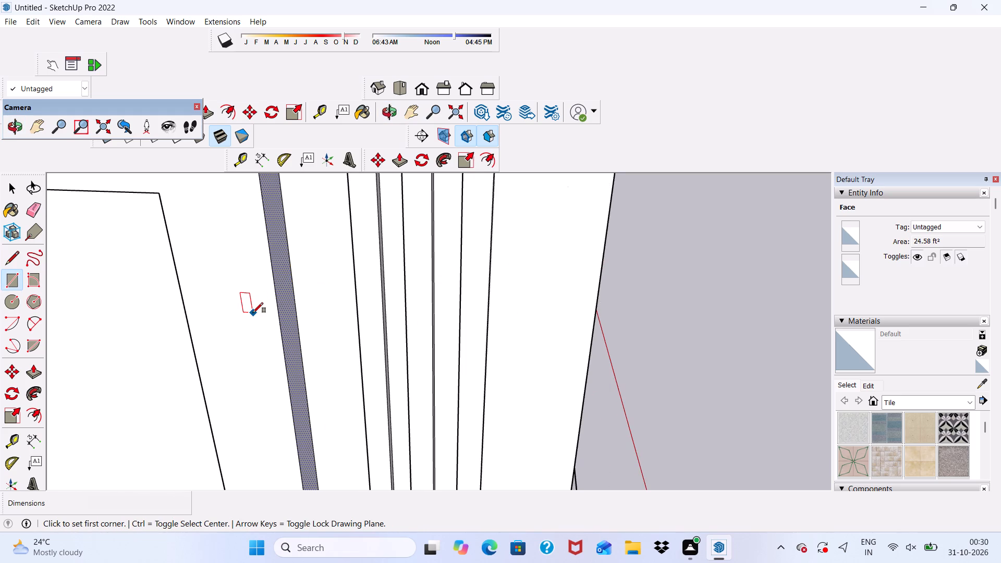
click(240, 311)
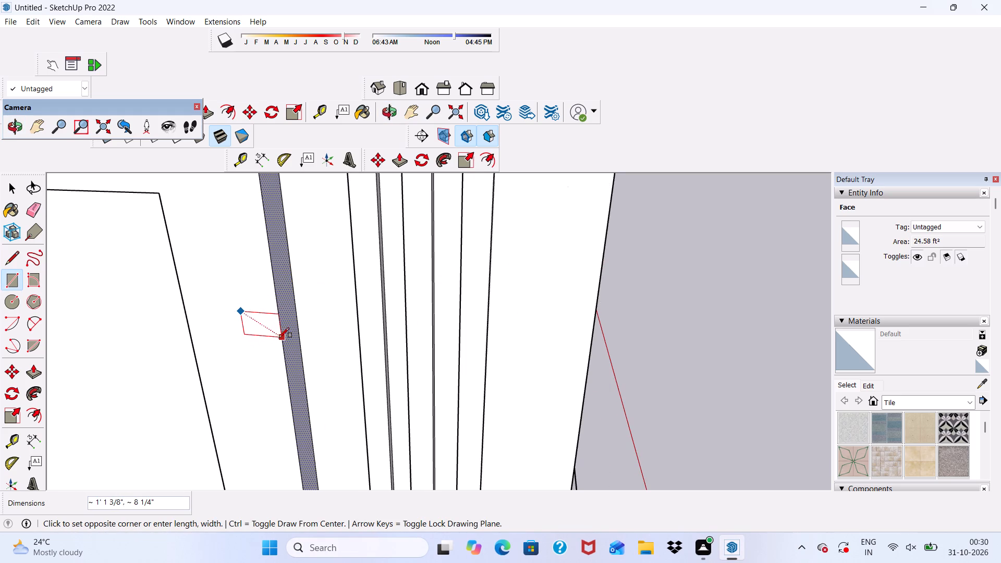
click(279, 338)
scroll(269, 275, down, 4)
key(space)
Copy the rectangle with its edges about 3' 5" down the vertical leg and array the copy *4.
scroll(273, 291, up, 4)
double_click(259, 315)
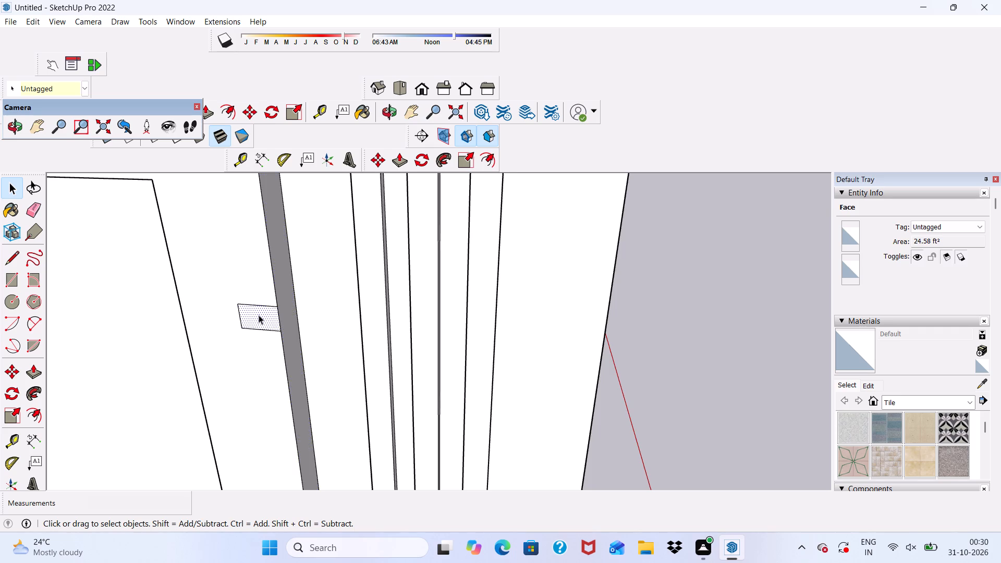
scroll(266, 265, down, 11)
middle_drag(335, 248, 338, 216)
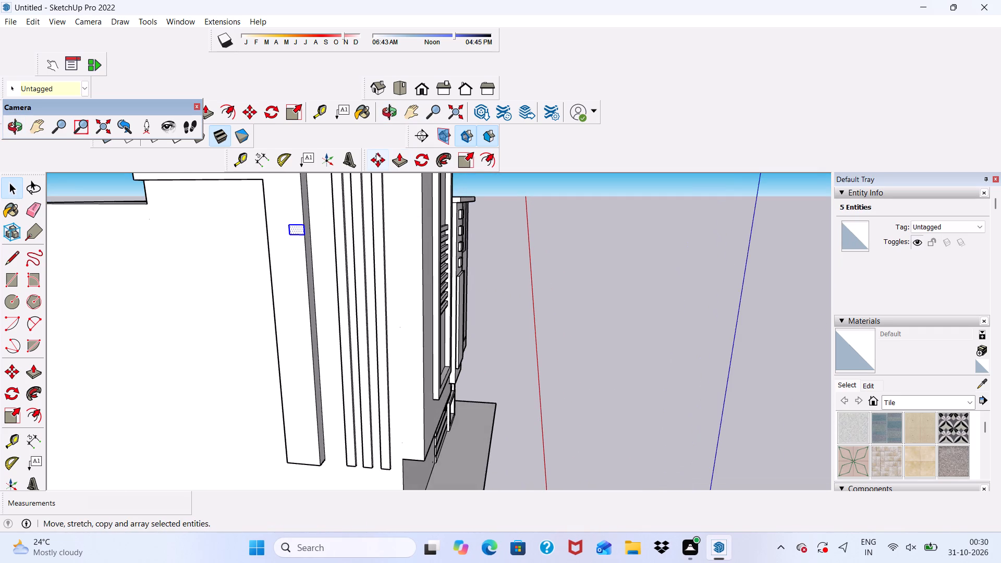
click(376, 154)
click(298, 226)
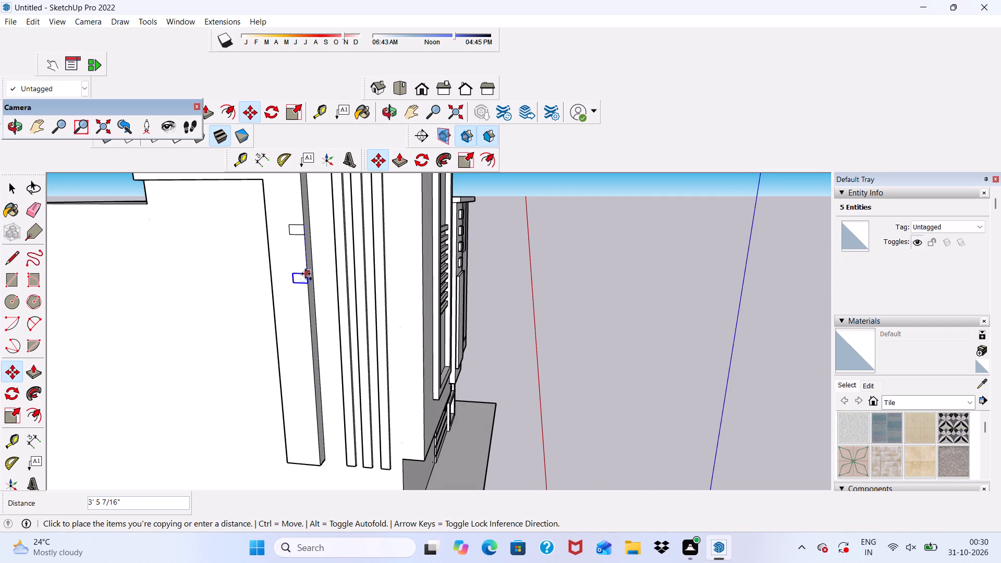
click(306, 274)
key(shift+asterisk)
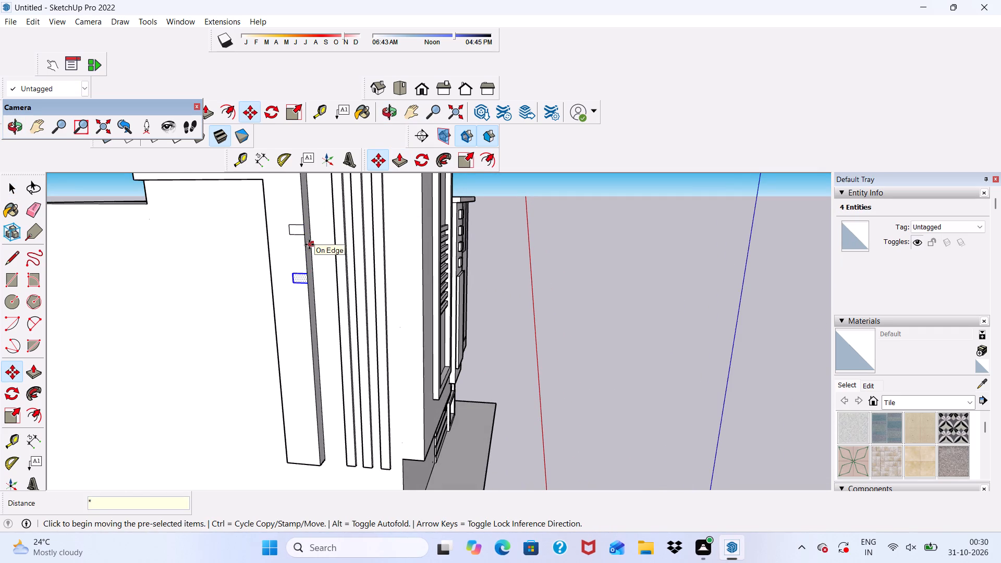
key(5)
key(BackSpace)
key(4)
key(Return)
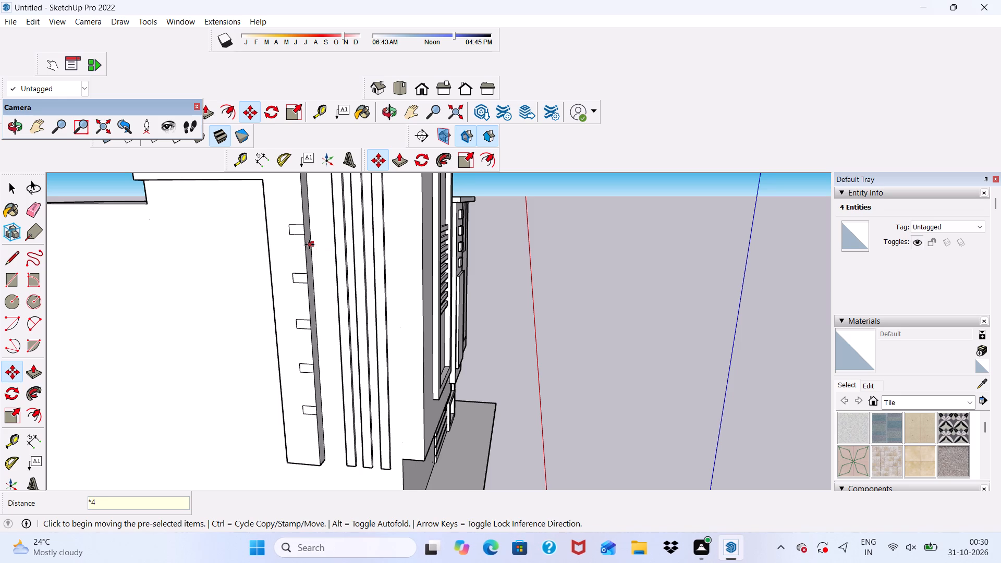
scroll(305, 243, down, 4)
middle_drag(320, 278, 334, 287)
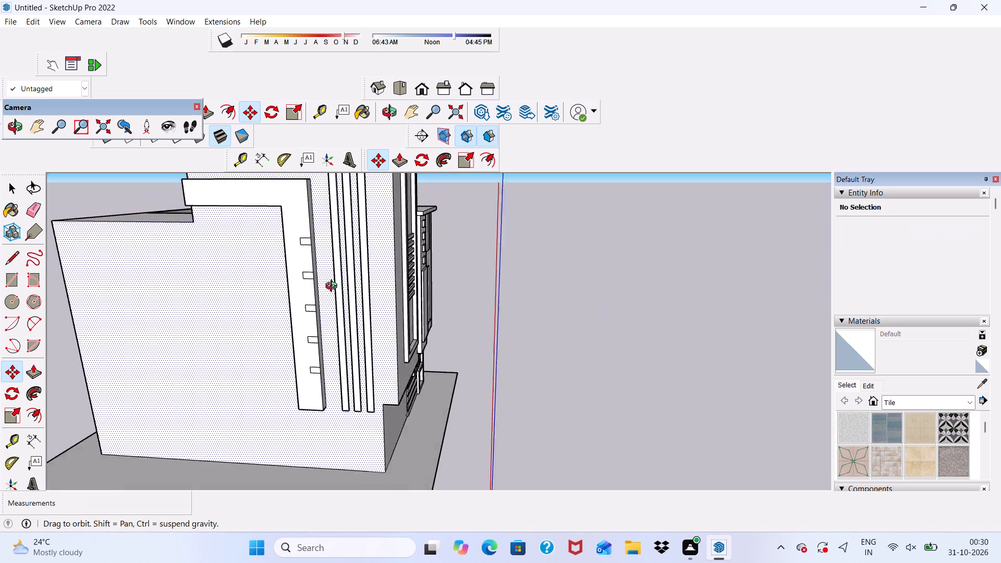
middle_drag(334, 287, 318, 302)
key(space)
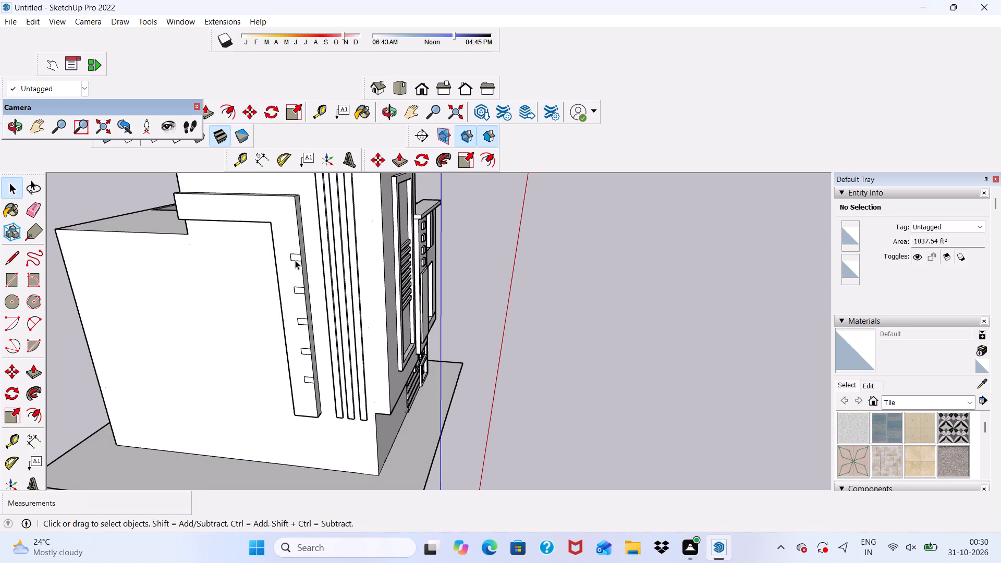
Copy the lowest rectangle on the vertical leg downward by about 2' 6", toward the leg's bottom end.
scroll(295, 260, up, 5)
scroll(295, 259, down, 1)
middle_drag(295, 258, 269, 225)
scroll(268, 228, up, 1)
scroll(268, 232, down, 4)
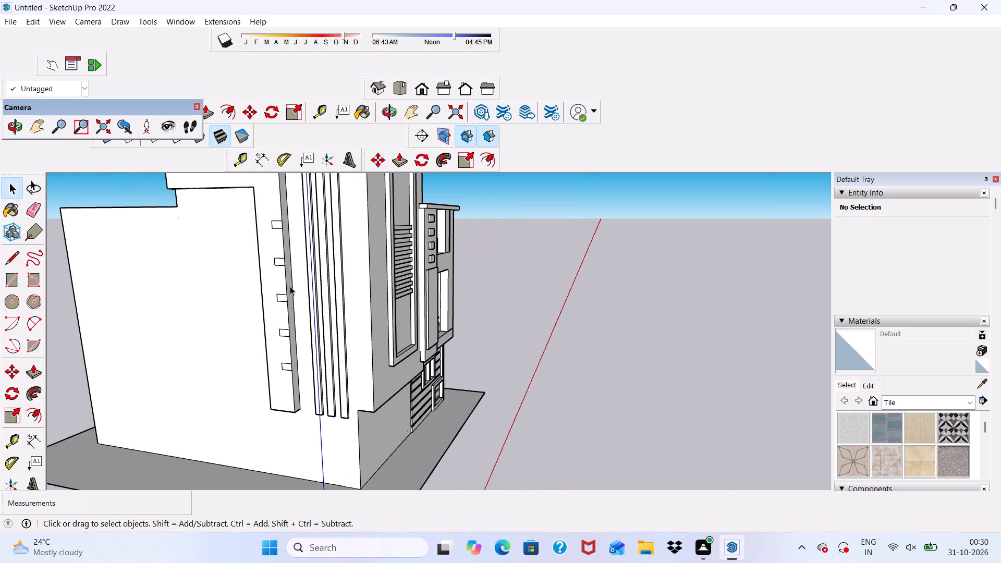
scroll(284, 358, up, 12)
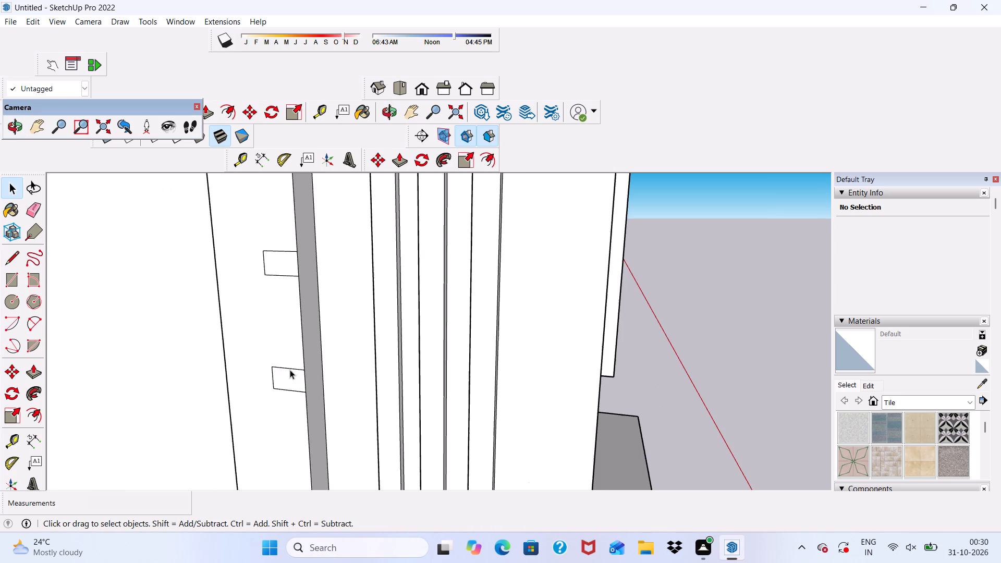
drag(286, 376, 260, 398)
click(287, 384)
click(289, 381)
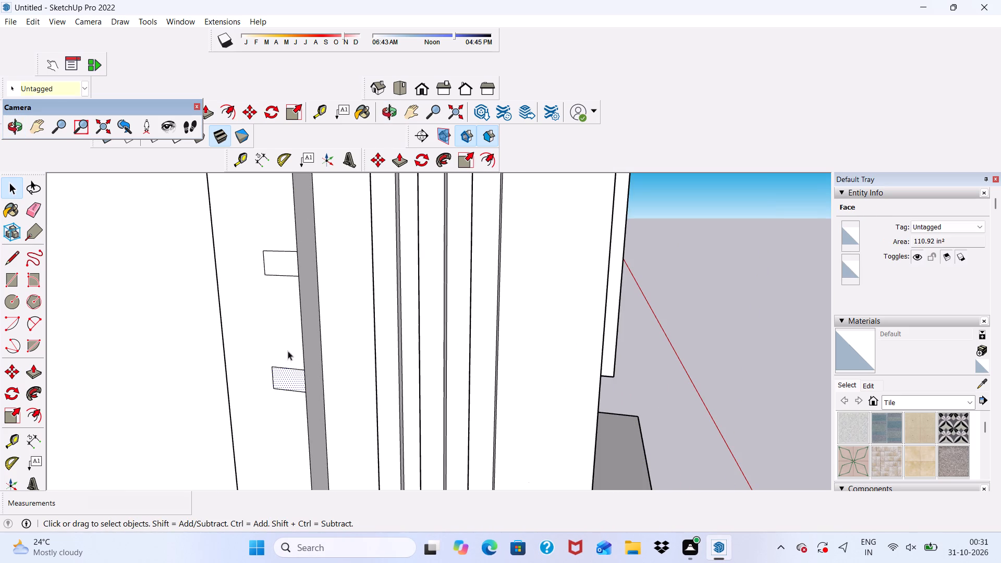
click(379, 153)
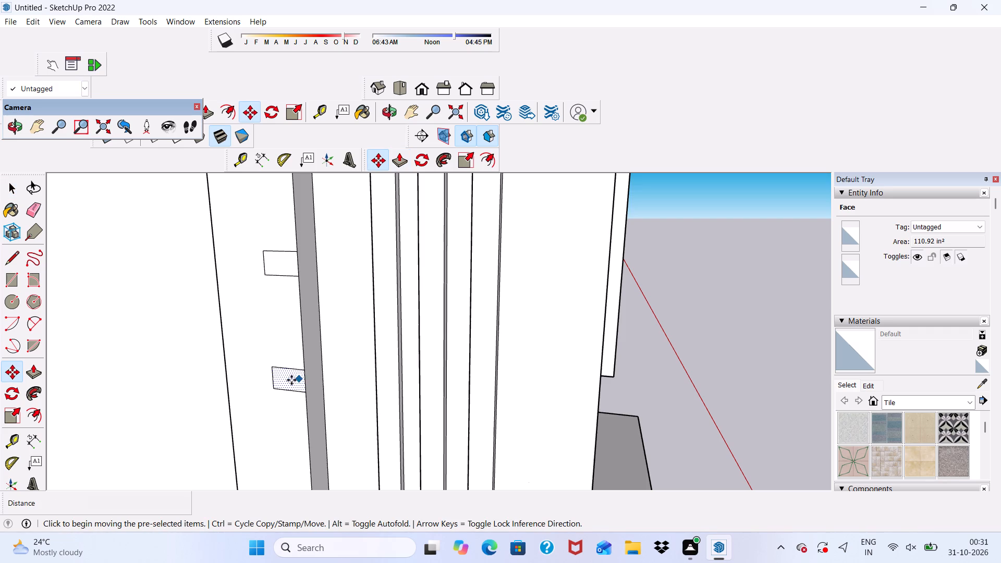
click(285, 381)
scroll(272, 315, down, 5)
scroll(278, 416, up, 3)
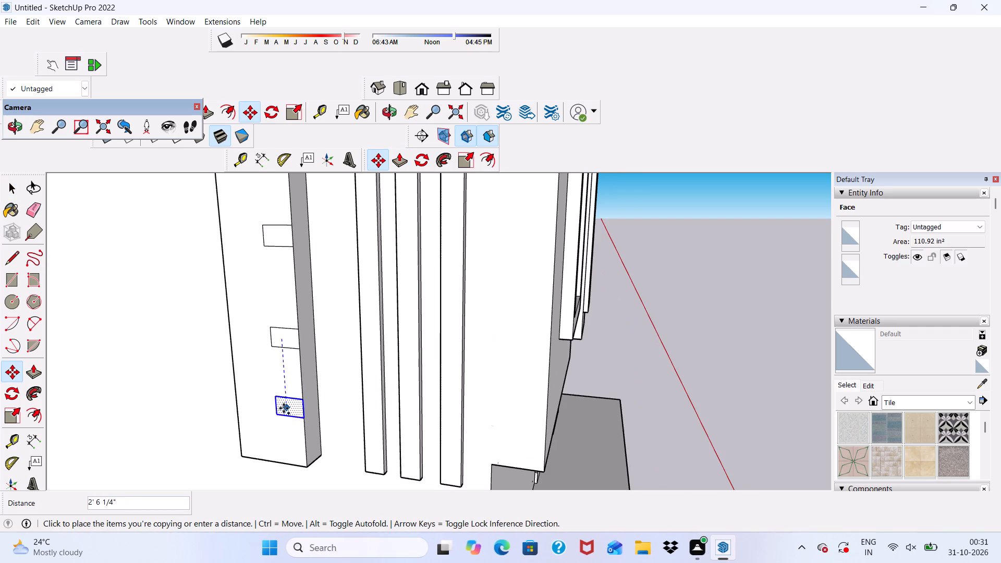
click(285, 411)
key(space)
Copy the topmost rectangle on the vertical leg, with its edges, upward by about 2' 6".
double_click(276, 242)
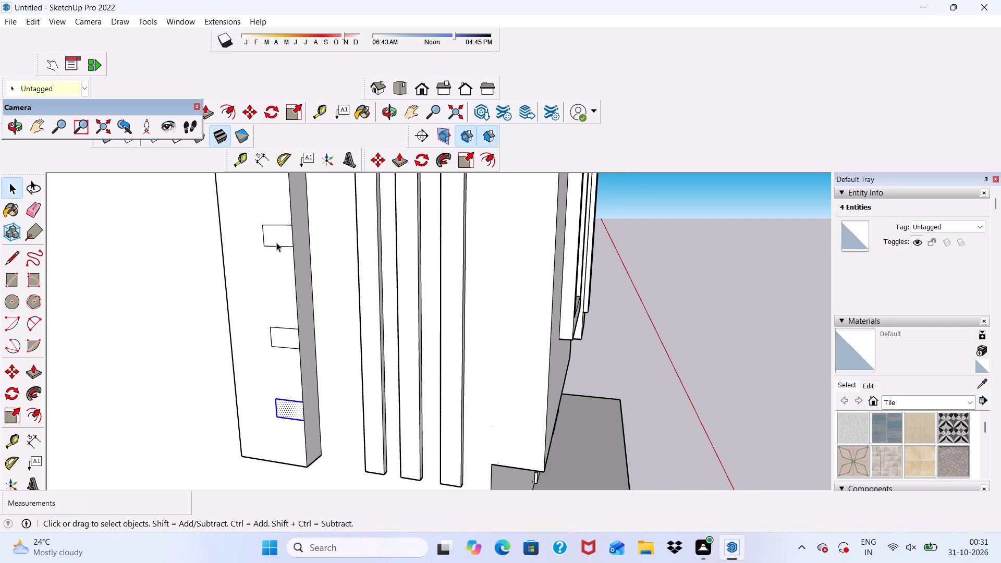
scroll(312, 150, down, 6)
scroll(291, 298, down, 5)
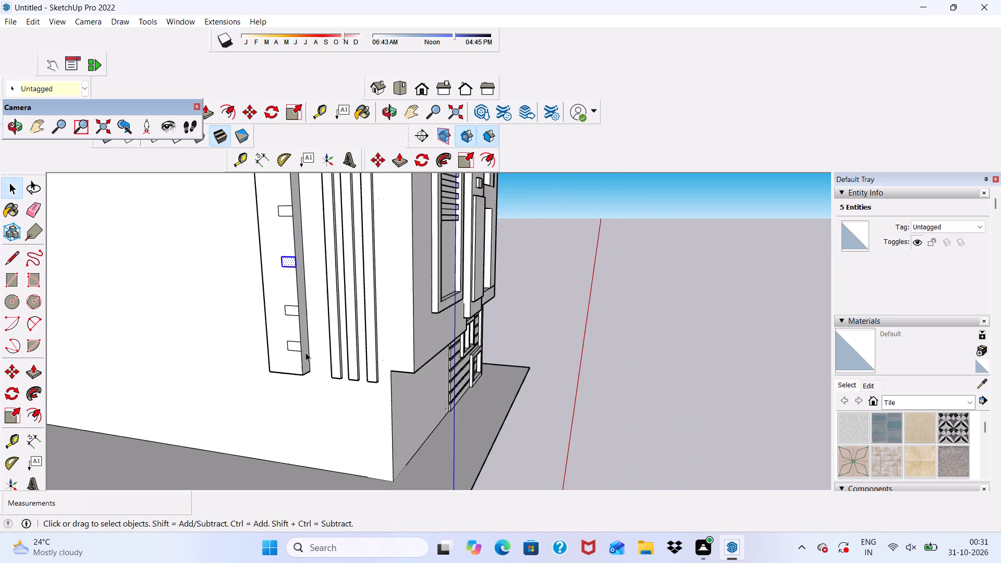
scroll(306, 352, down, 5)
scroll(279, 236, up, 6)
scroll(295, 243, down, 5)
scroll(300, 185, up, 9)
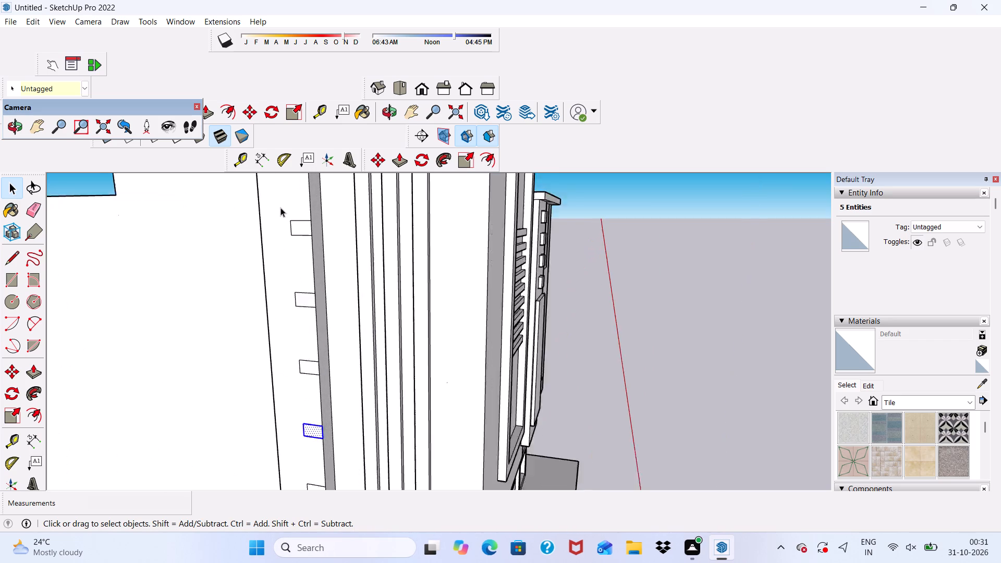
scroll(280, 216, up, 5)
double_click(315, 238)
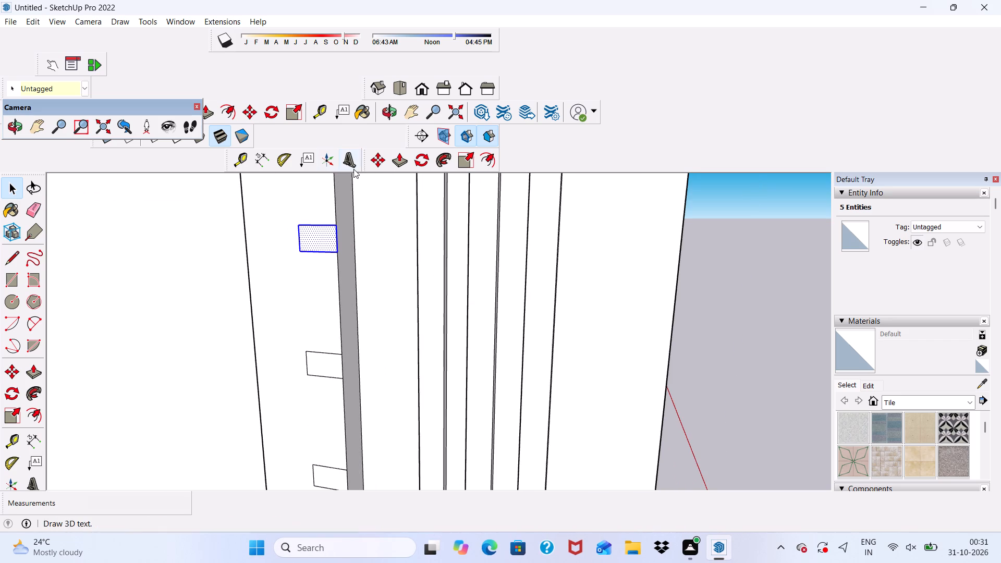
click(368, 156)
click(316, 238)
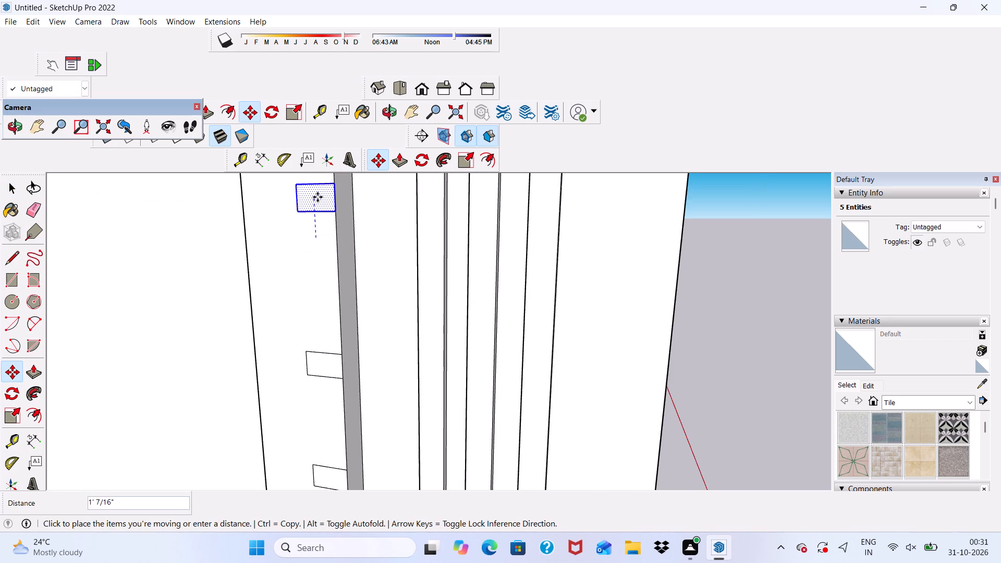
scroll(298, 228, down, 9)
scroll(310, 221, up, 5)
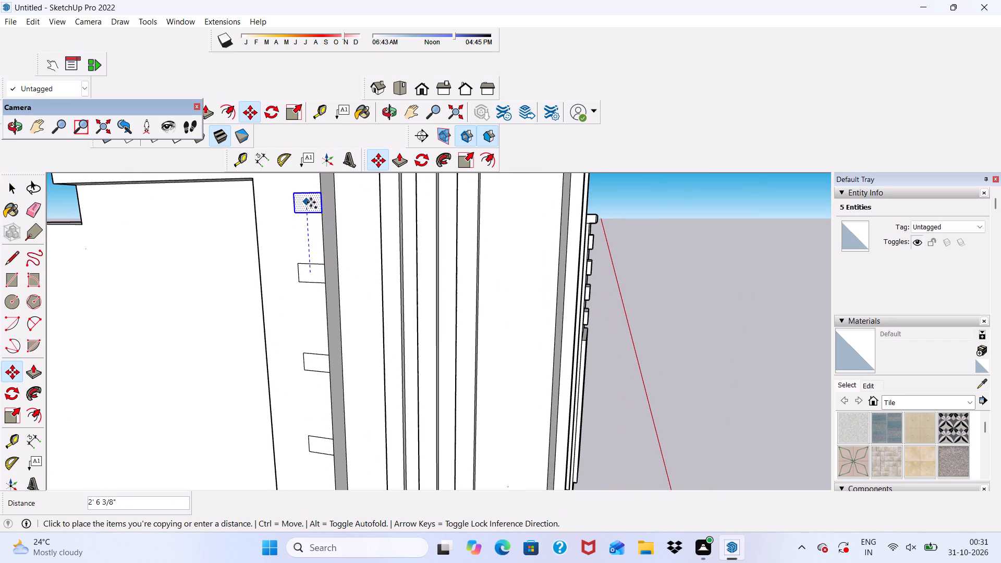
click(311, 202)
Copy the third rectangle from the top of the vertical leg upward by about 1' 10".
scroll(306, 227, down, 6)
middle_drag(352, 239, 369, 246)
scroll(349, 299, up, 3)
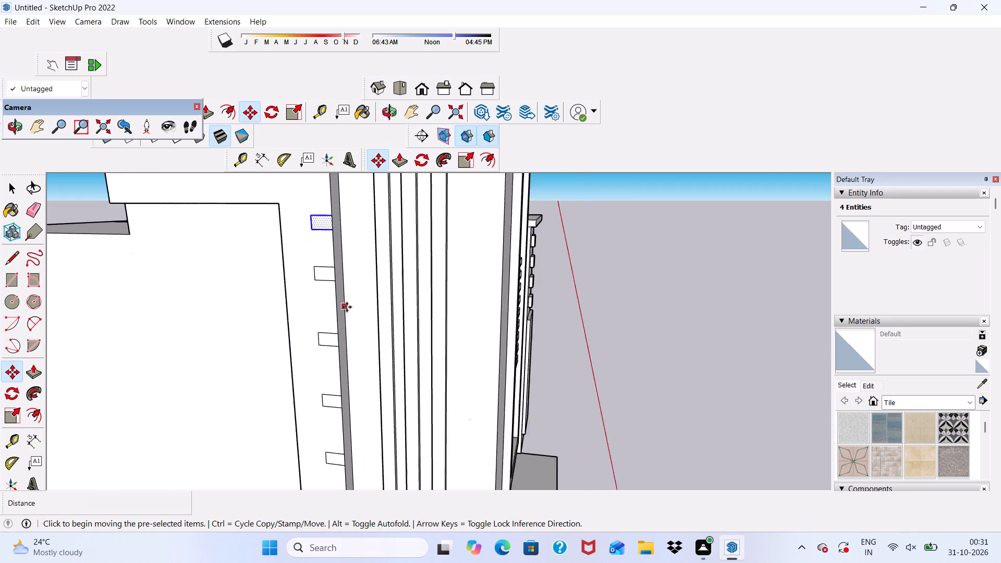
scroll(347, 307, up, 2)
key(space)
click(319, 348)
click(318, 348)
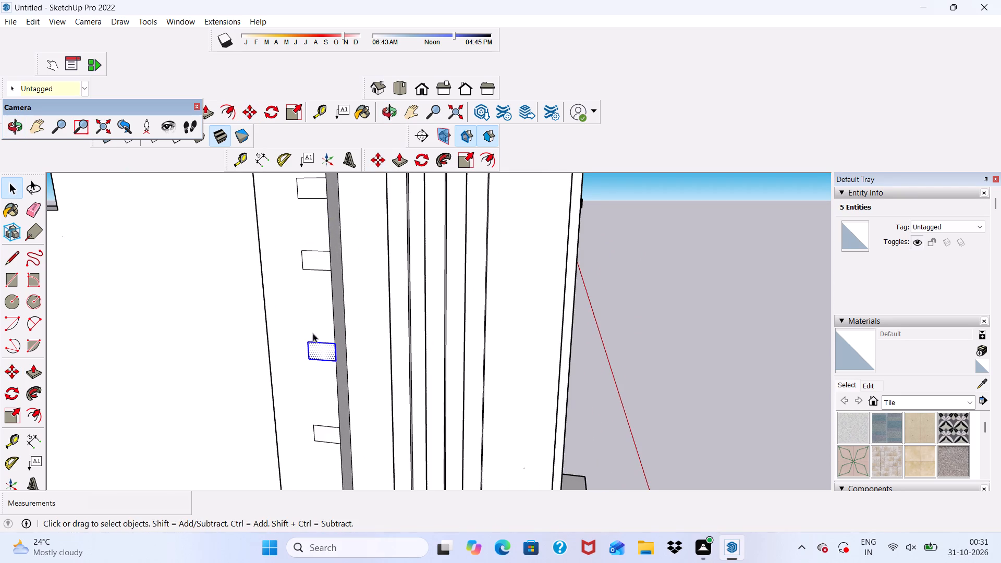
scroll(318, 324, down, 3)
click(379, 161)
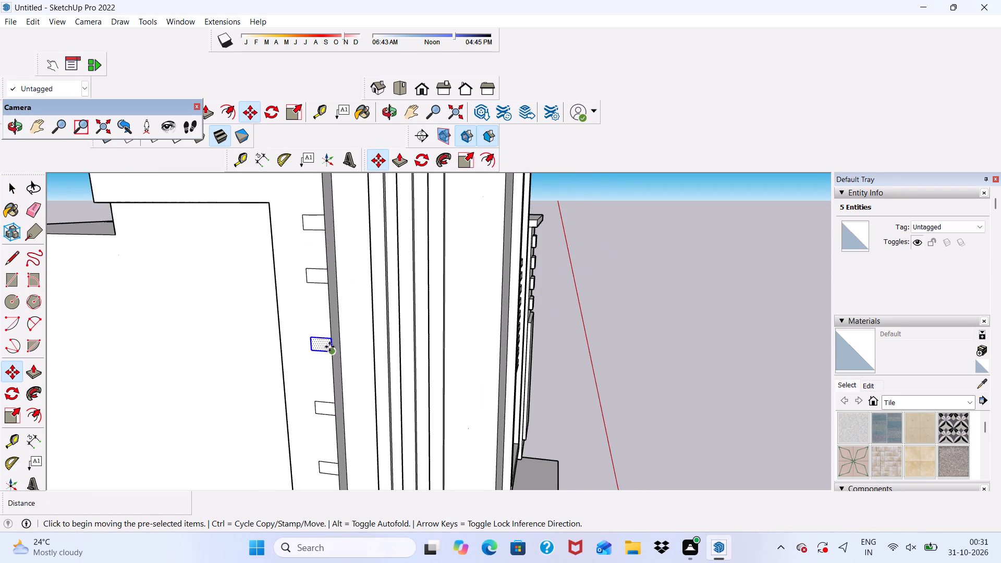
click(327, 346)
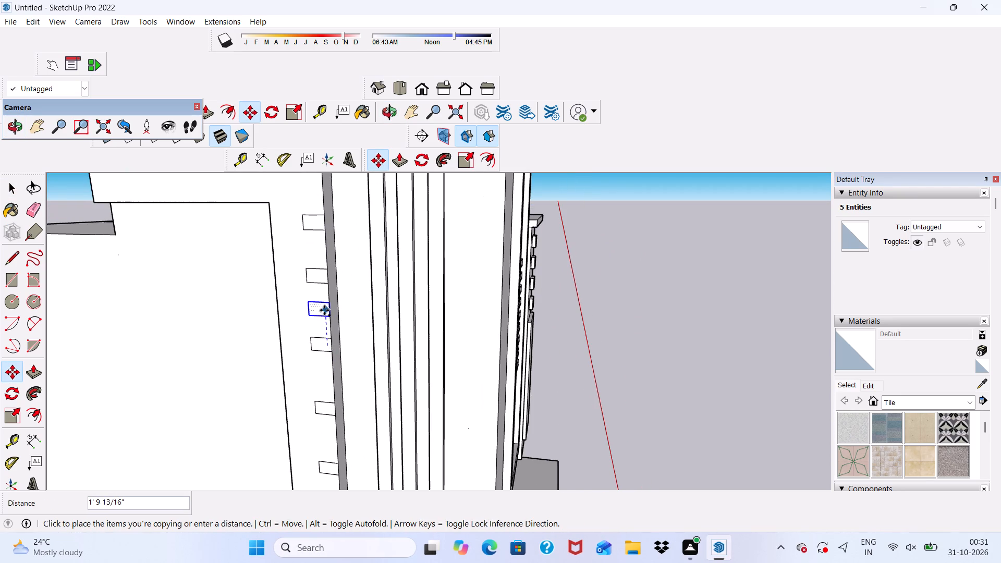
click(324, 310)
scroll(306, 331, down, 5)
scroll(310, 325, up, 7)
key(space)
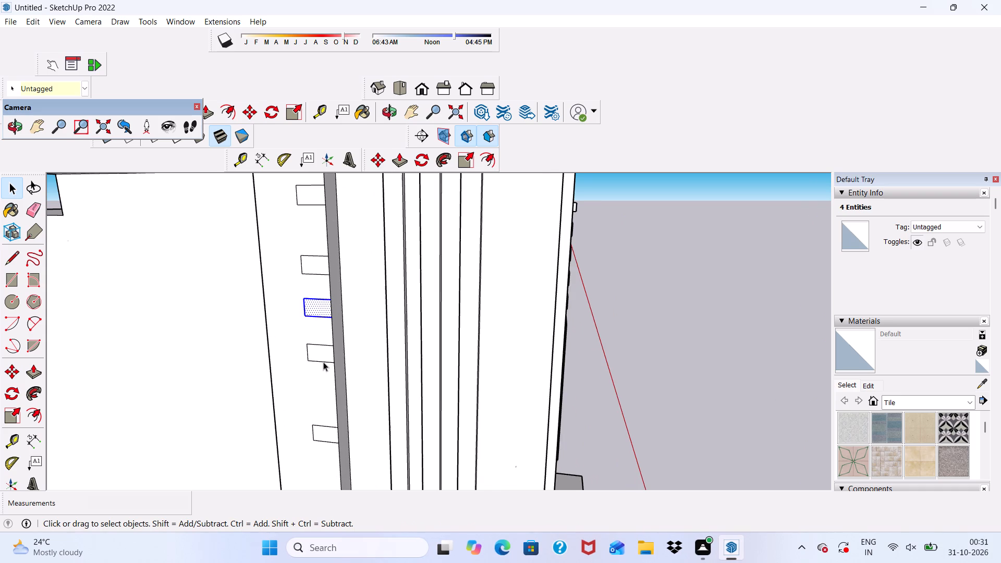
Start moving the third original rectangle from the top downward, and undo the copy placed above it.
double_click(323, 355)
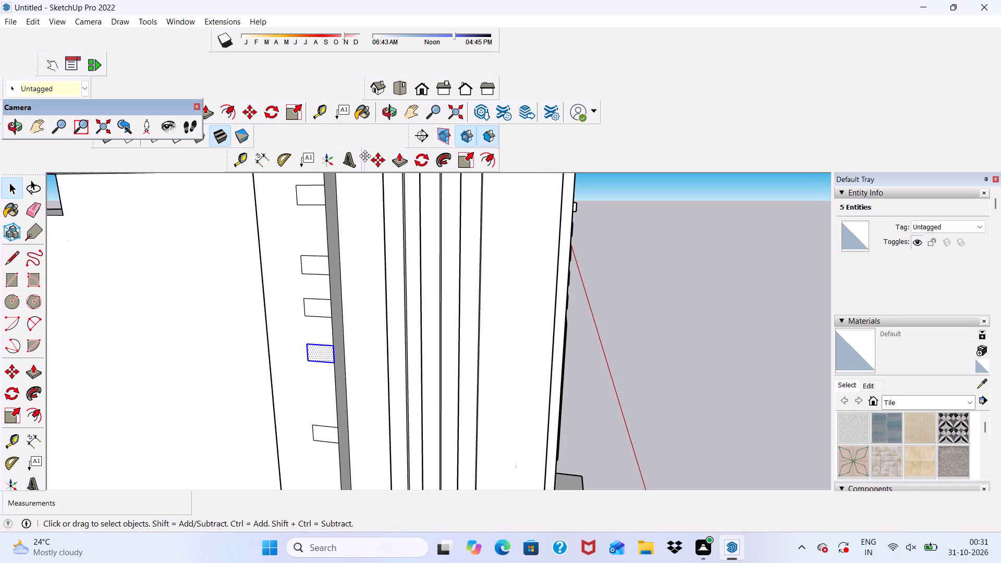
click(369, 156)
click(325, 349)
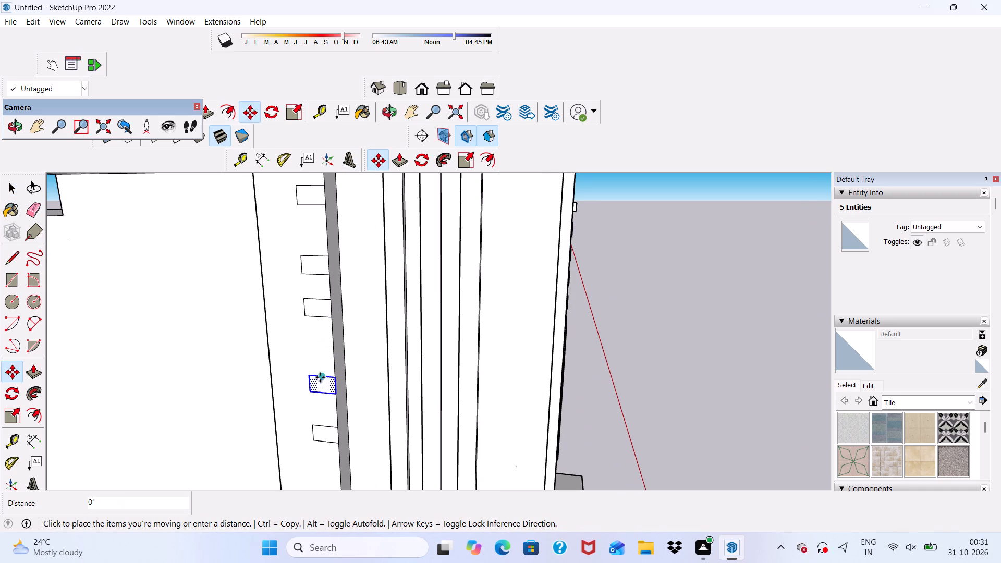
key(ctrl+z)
Copy the third rectangle from the top of the vertical leg downward by about 1' 10".
double_click(326, 356)
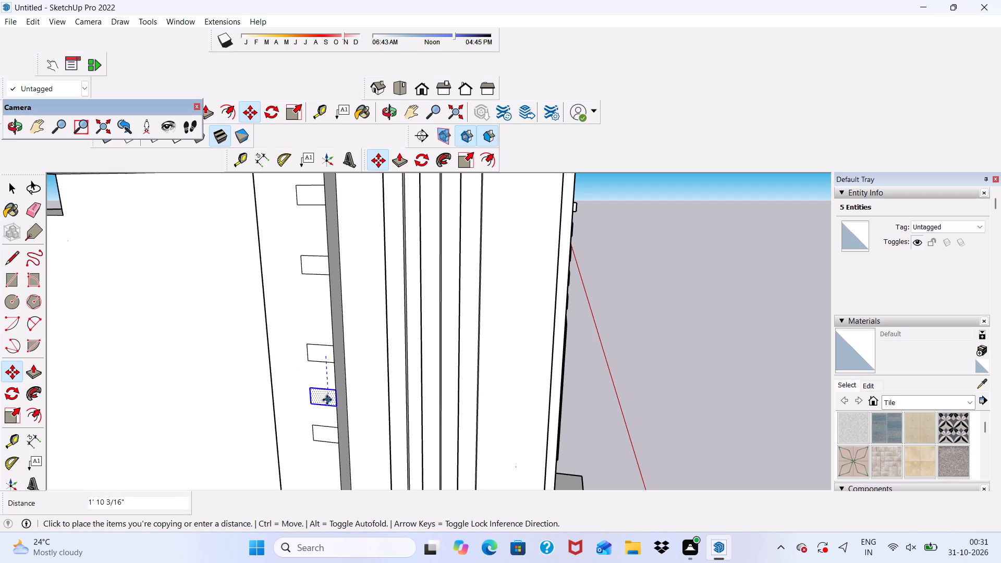
click(326, 400)
scroll(324, 242, down, 5)
middle_drag(352, 338, 309, 298)
key(space)
Copy the sixth small rectangle from the top of the vertical leg downward, placing it between that rectangle and the one below.
scroll(341, 306, up, 1)
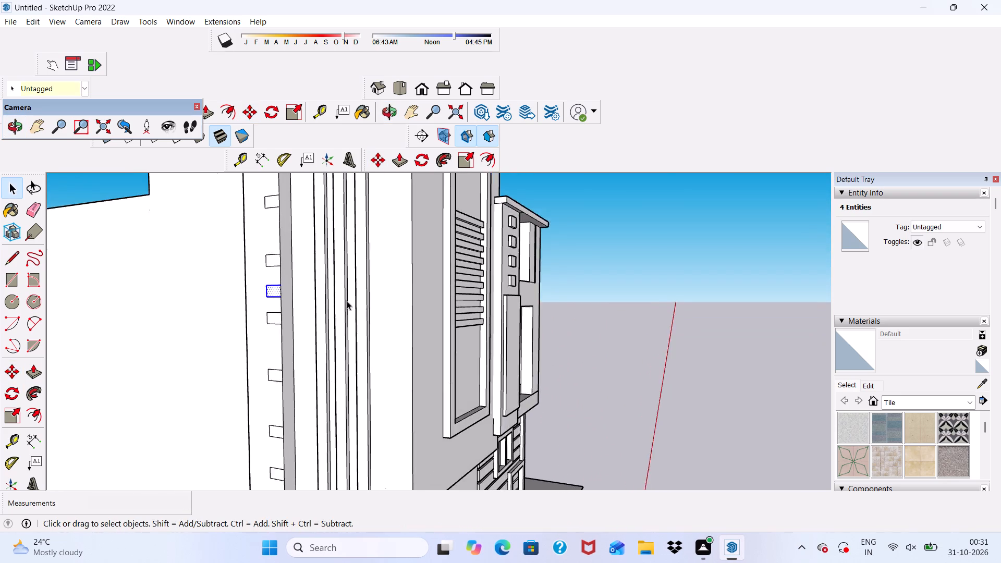
scroll(350, 299, down, 4)
scroll(327, 355, down, 1)
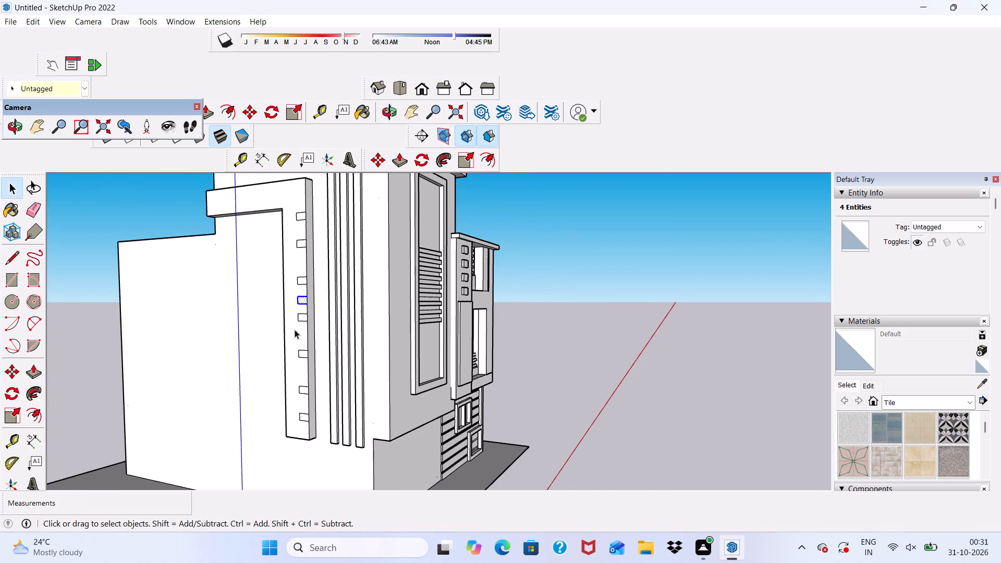
scroll(299, 311, up, 2)
scroll(296, 279, down, 4)
scroll(296, 302, up, 9)
scroll(319, 244, down, 6)
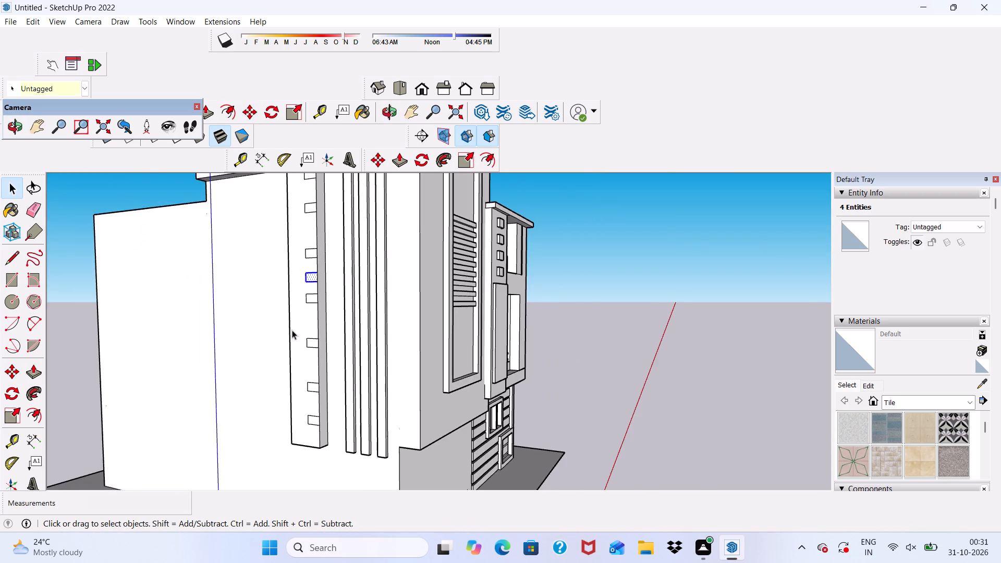
scroll(298, 346, up, 5)
double_click(324, 339)
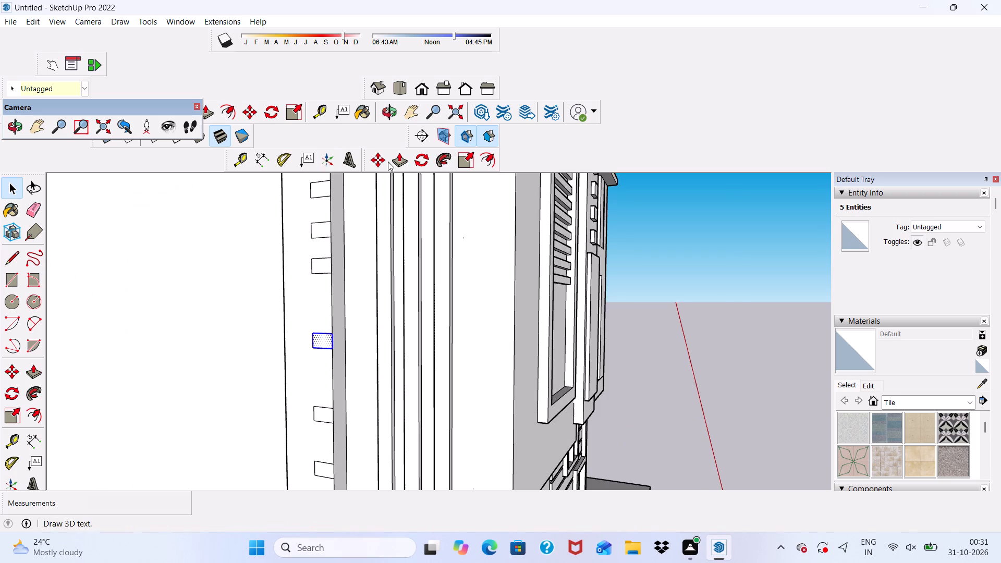
click(377, 160)
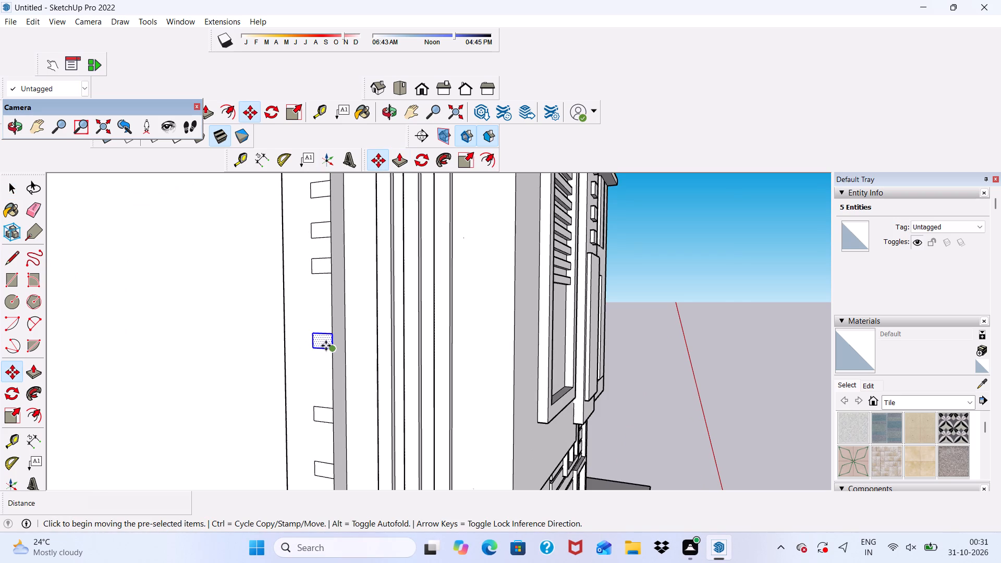
click(326, 346)
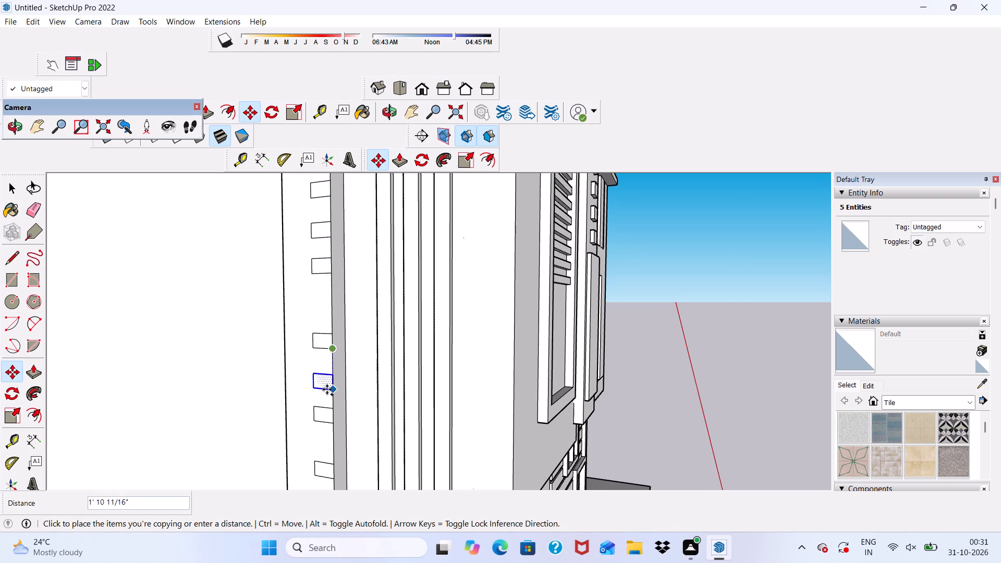
click(327, 383)
scroll(327, 345, up, 2)
key(space)
Move the sixth rectangle from the top, with its edges, upward along the vertical leg to narrow the gap above it.
double_click(319, 341)
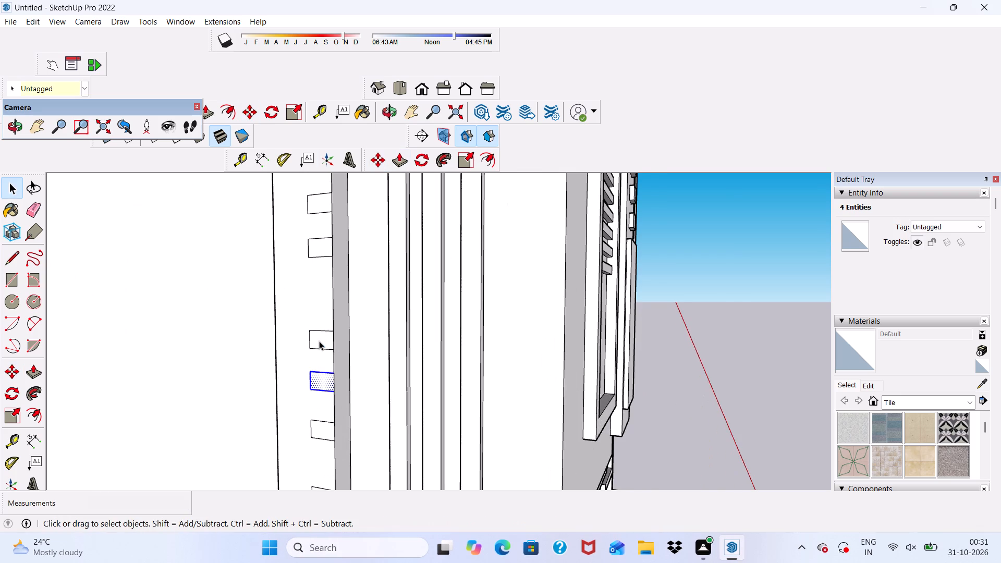
click(377, 161)
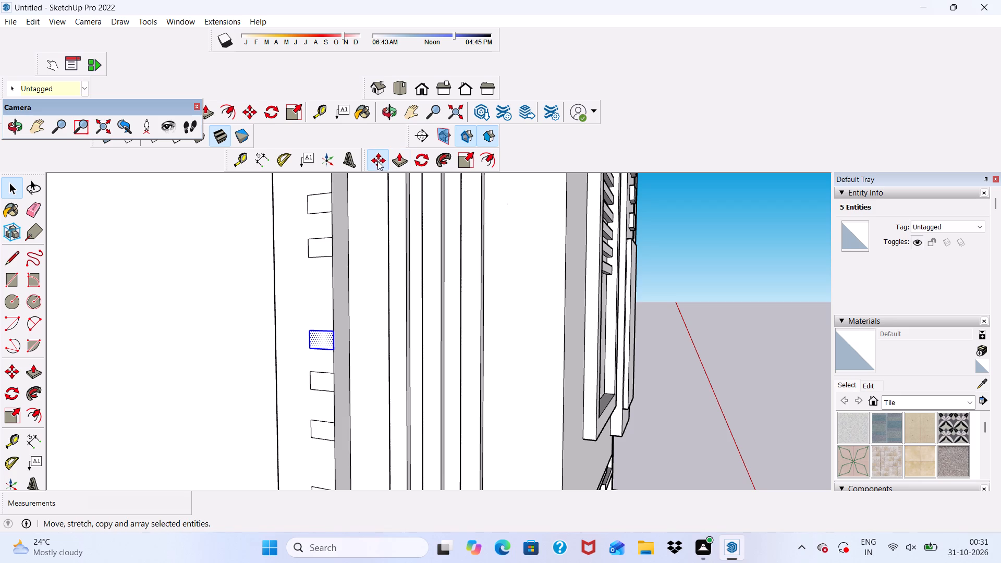
click(318, 340)
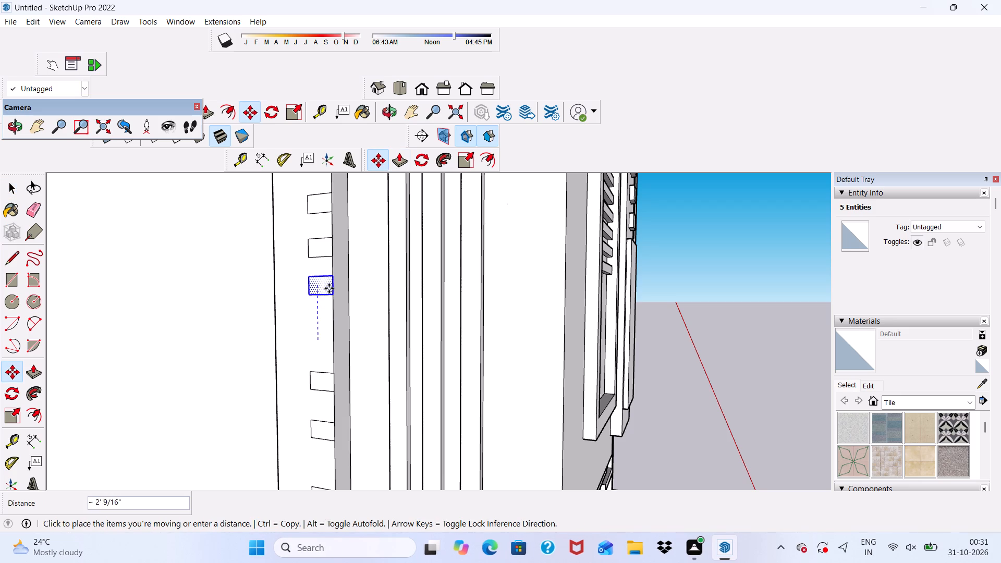
click(329, 305)
scroll(297, 285, down, 9)
key(space)
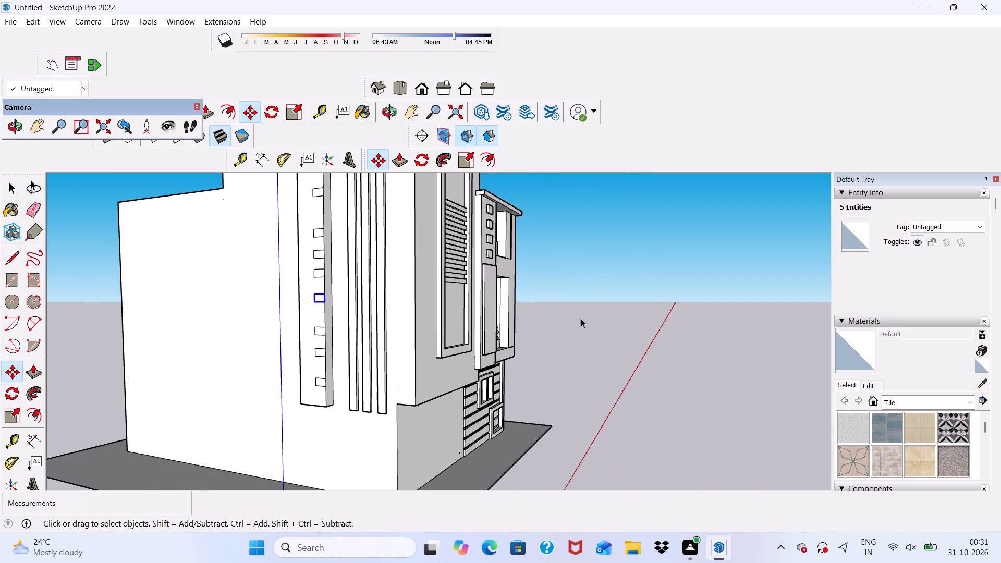
click(582, 315)
Move the third rectangle from the top of the vertical leg, with its edges, upward by about 1' 4".
scroll(565, 306, down, 4)
middle_drag(567, 332, 602, 385)
scroll(459, 336, up, 5)
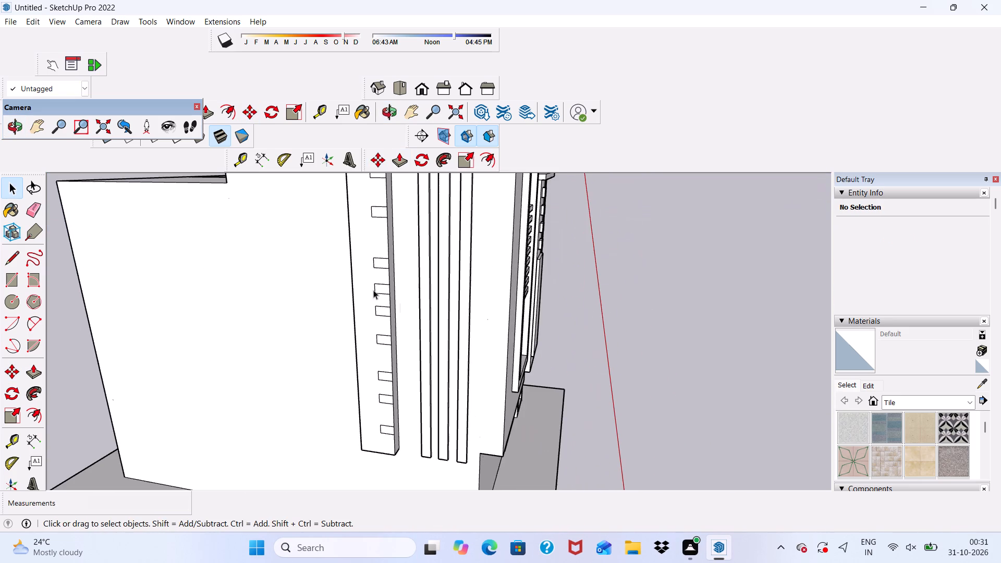
scroll(368, 249, down, 1)
middle_drag(385, 262, 390, 284)
scroll(390, 284, up, 4)
double_click(385, 289)
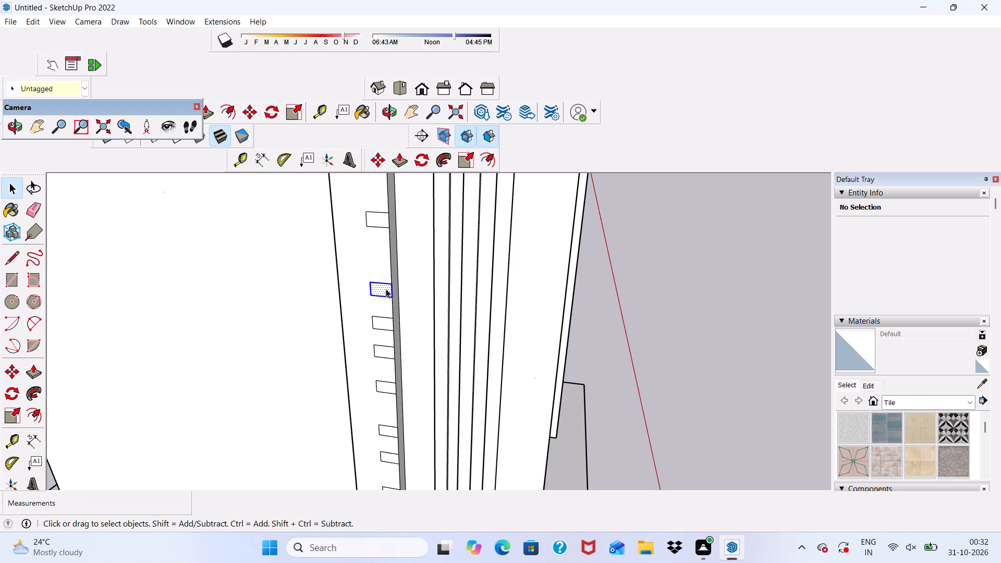
click(374, 160)
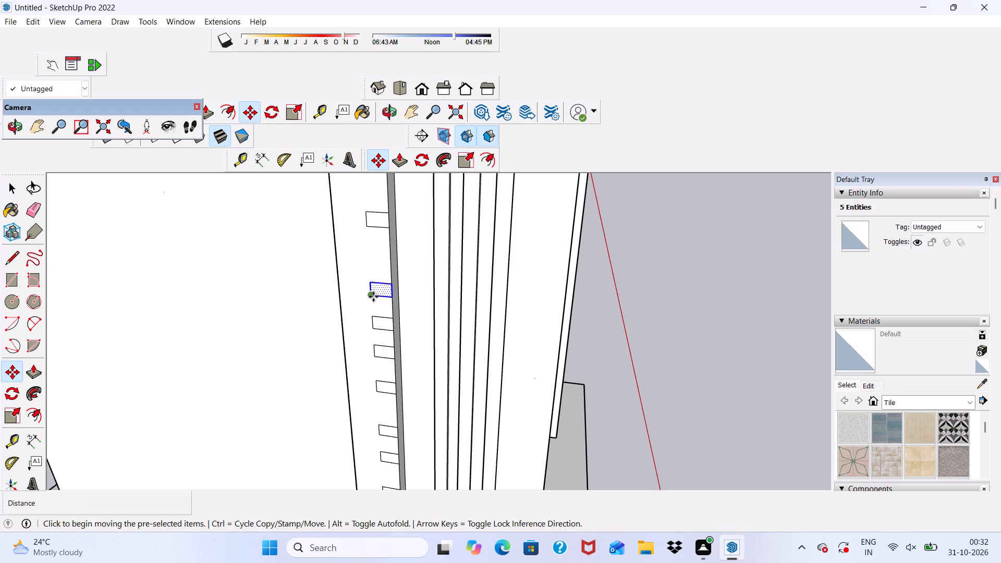
click(374, 295)
click(380, 269)
scroll(393, 263, down, 2)
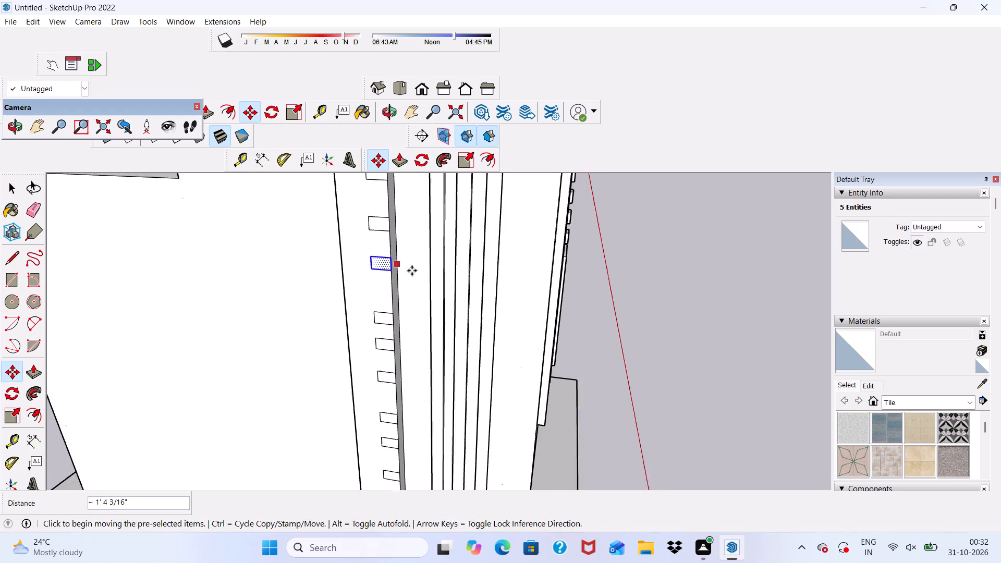
scroll(412, 271, down, 3)
key(space)
click(645, 293)
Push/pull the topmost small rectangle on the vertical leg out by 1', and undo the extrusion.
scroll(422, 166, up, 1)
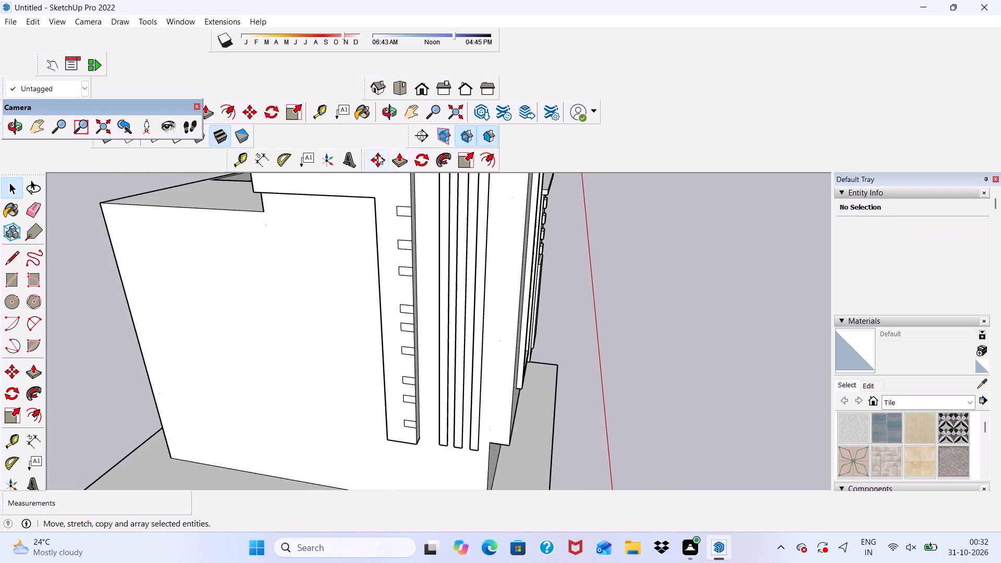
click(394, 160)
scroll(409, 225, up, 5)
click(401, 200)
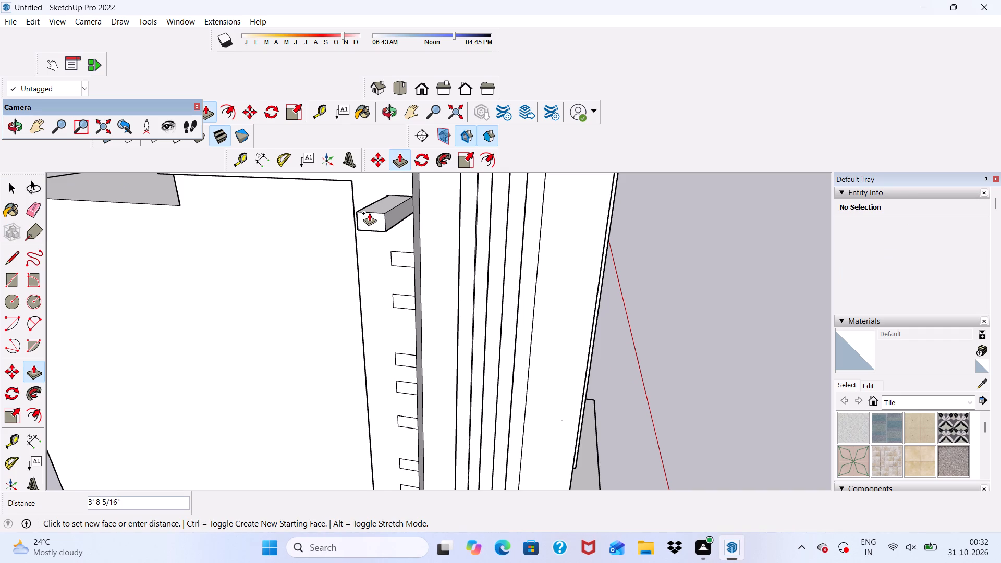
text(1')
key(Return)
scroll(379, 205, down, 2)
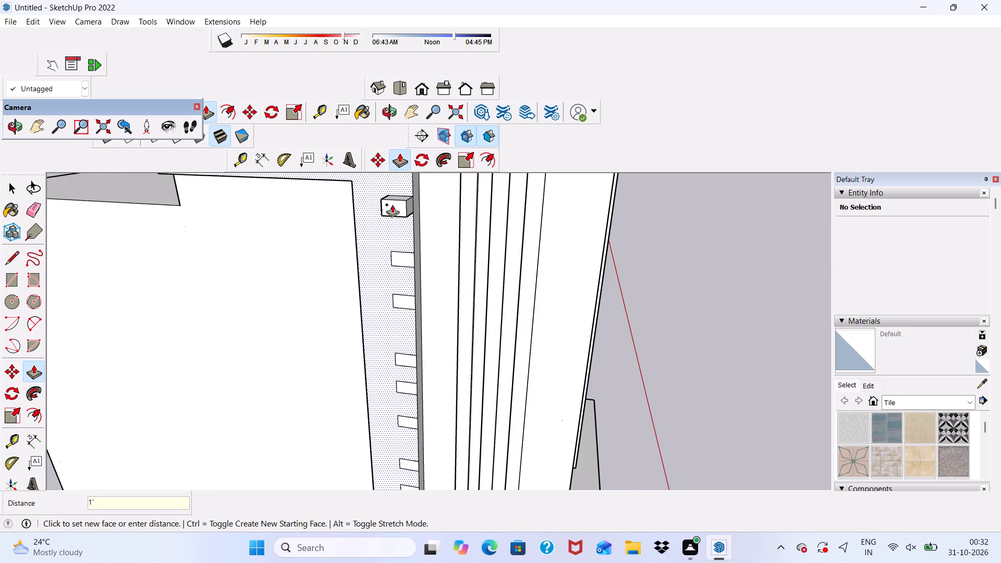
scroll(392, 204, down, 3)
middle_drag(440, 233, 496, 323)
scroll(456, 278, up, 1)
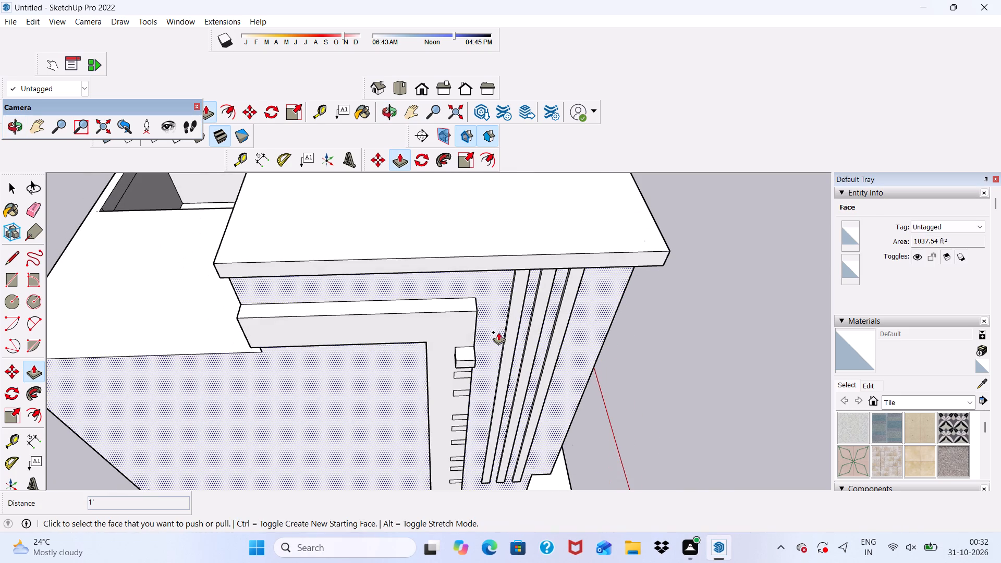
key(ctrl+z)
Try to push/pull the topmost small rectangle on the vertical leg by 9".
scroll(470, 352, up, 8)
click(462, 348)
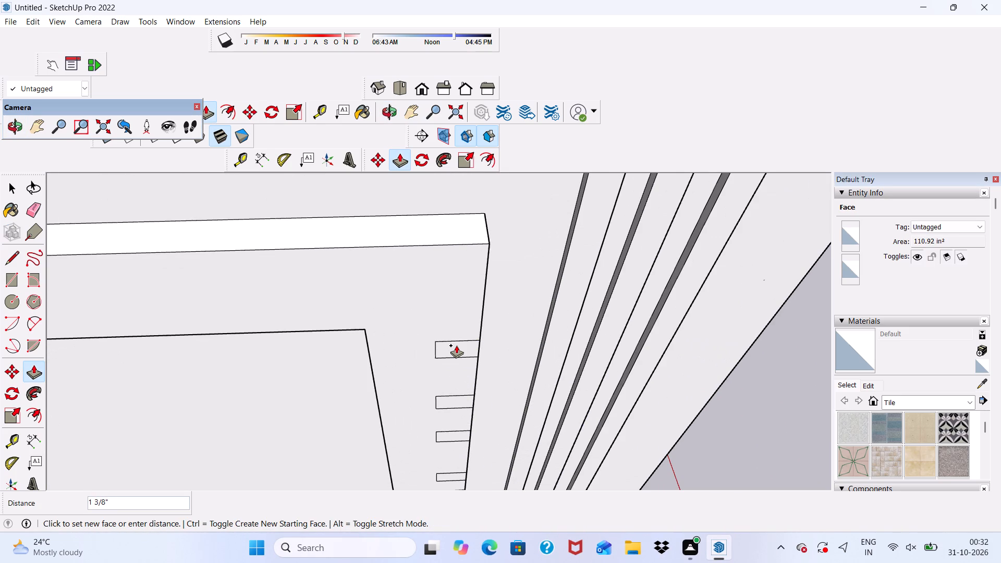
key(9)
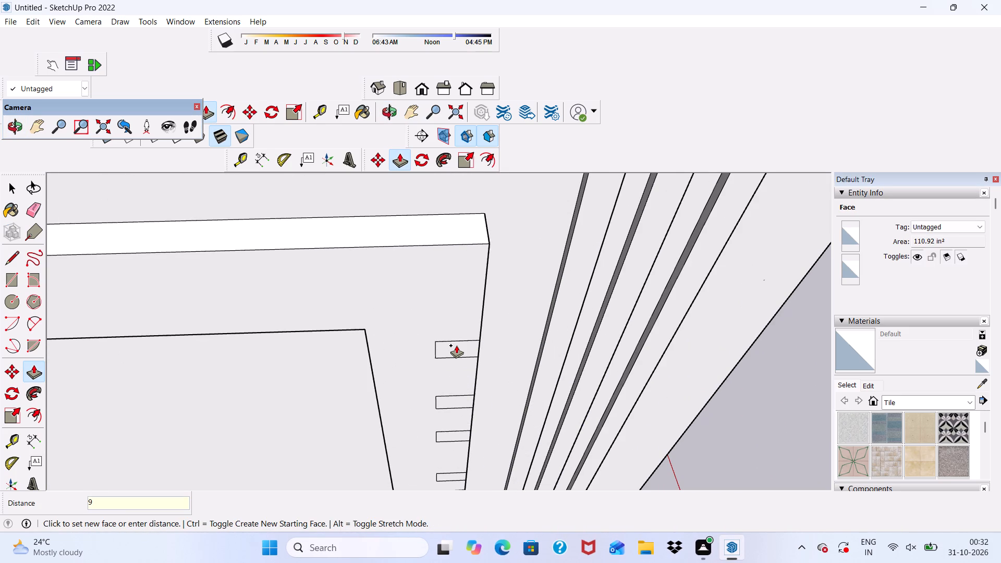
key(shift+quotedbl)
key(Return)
Pull the topmost small rectangle on the vertical leg outward by 6".
scroll(456, 358, up, 3)
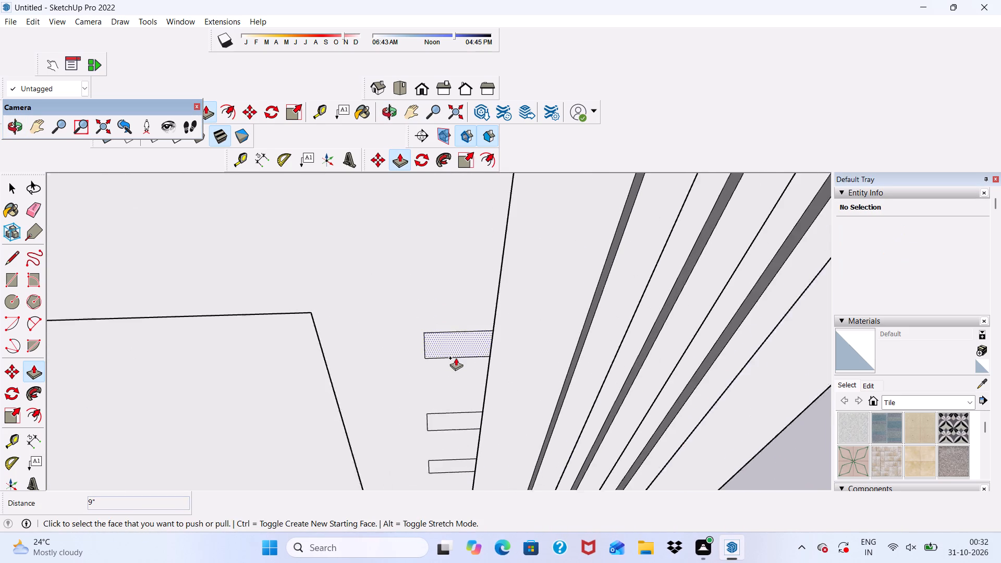
scroll(456, 358, up, 2)
click(460, 343)
key(6)
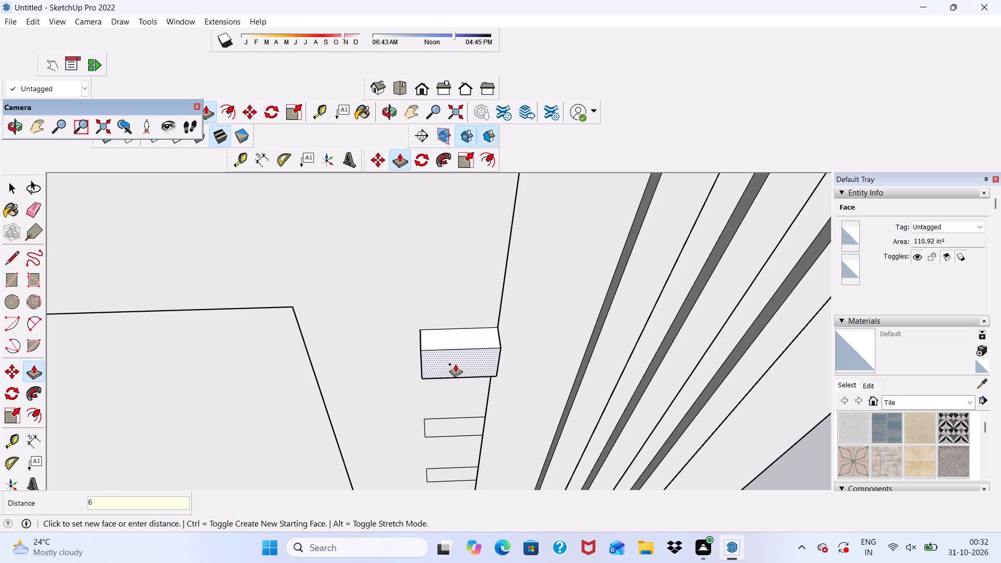
key(shift+quotedbl)
key(Return)
scroll(455, 364, down, 2)
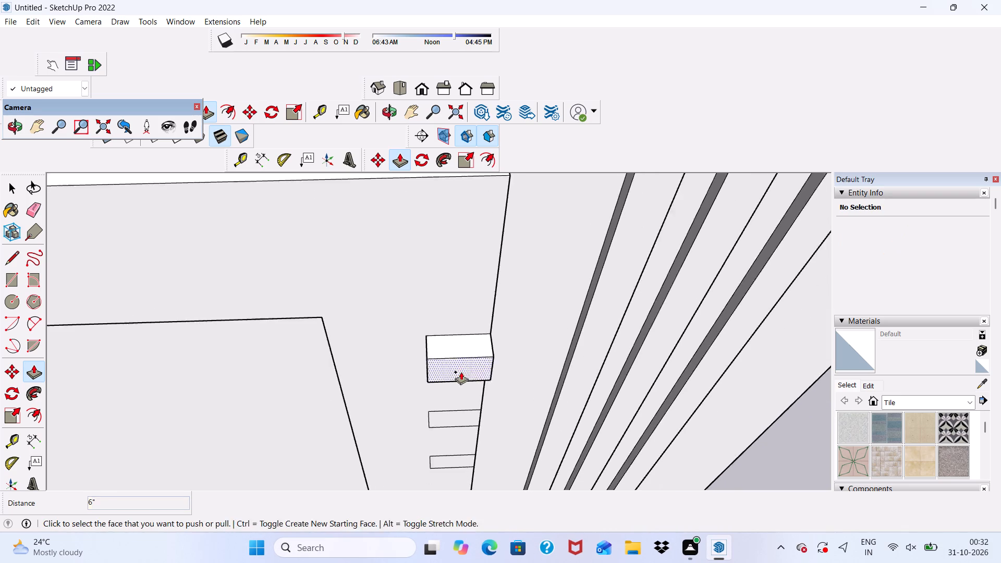
Pull the second rectangle from the top outward 6", matching the depth of the topmost block.
scroll(461, 372, down, 2)
middle_drag(465, 352, 363, 182)
scroll(382, 323, up, 4)
click(413, 324)
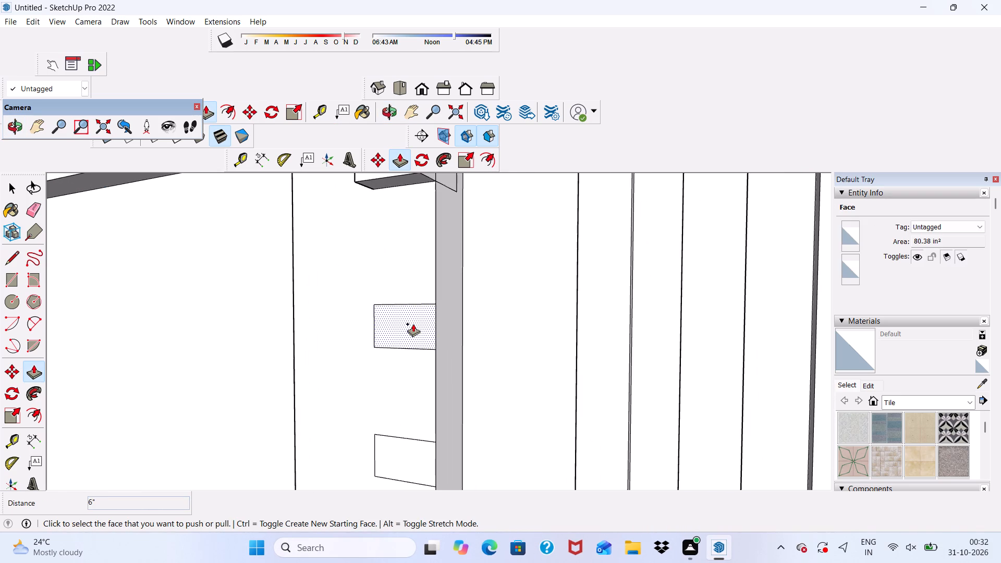
scroll(344, 202, down, 2)
scroll(372, 176, up, 1)
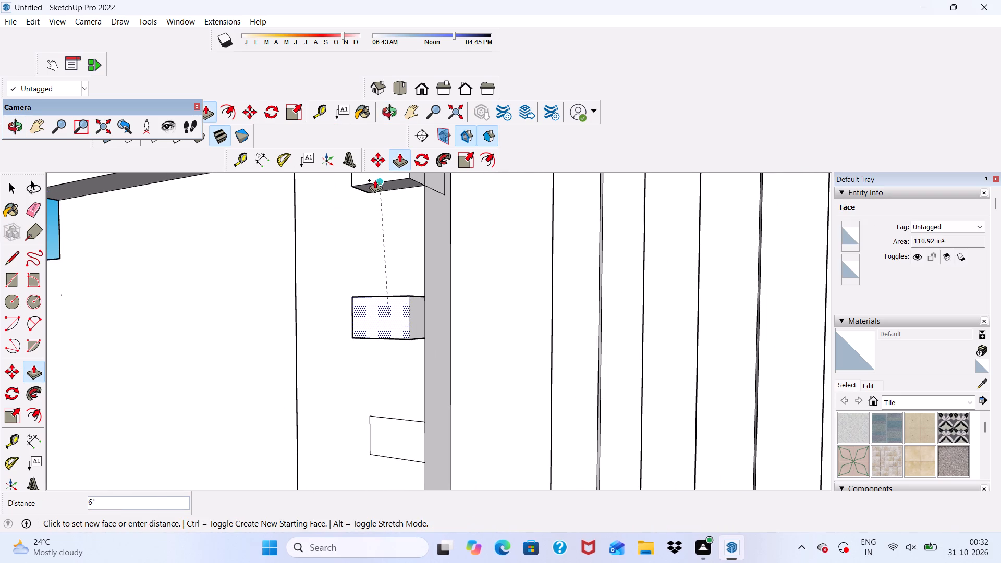
click(370, 180)
Extend the second block sideways past the band's edge toward the strips by pulling its side face about 10 3/8".
scroll(353, 219, down, 6)
middle_drag(384, 287, 339, 314)
scroll(334, 333, up, 5)
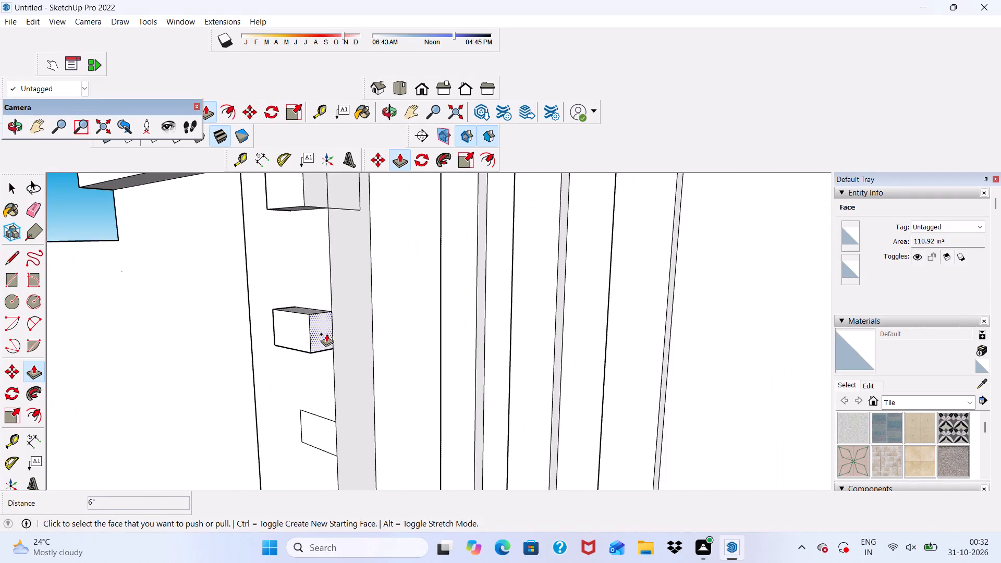
click(325, 331)
click(358, 333)
Pull the third rectangle from the top outward 6", matching the depth of the block above it.
scroll(340, 328, down, 3)
middle_drag(348, 334, 466, 278)
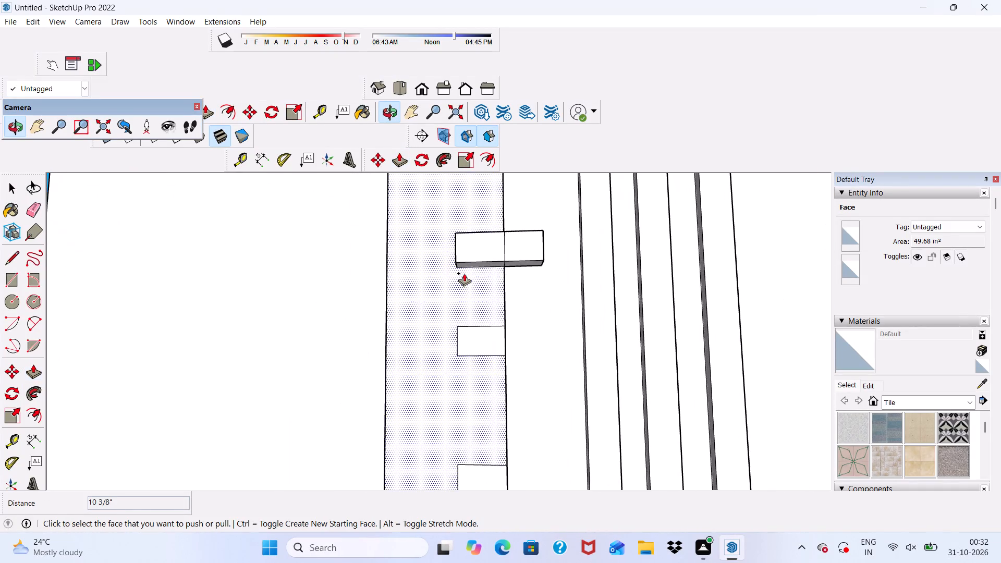
scroll(425, 277, down, 3)
scroll(466, 322, up, 4)
click(461, 321)
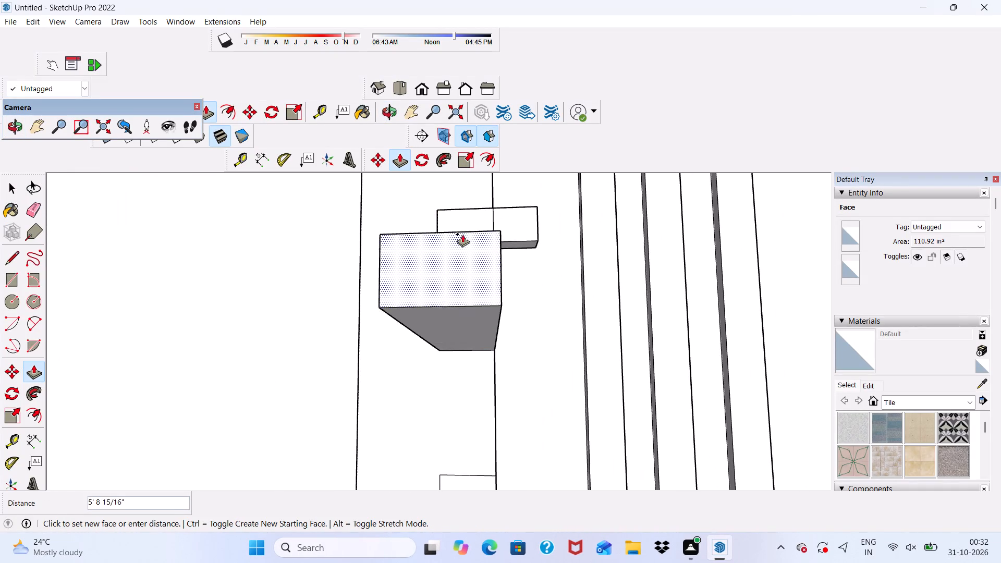
scroll(463, 234, down, 4)
middle_drag(476, 272, 445, 337)
scroll(436, 271, up, 2)
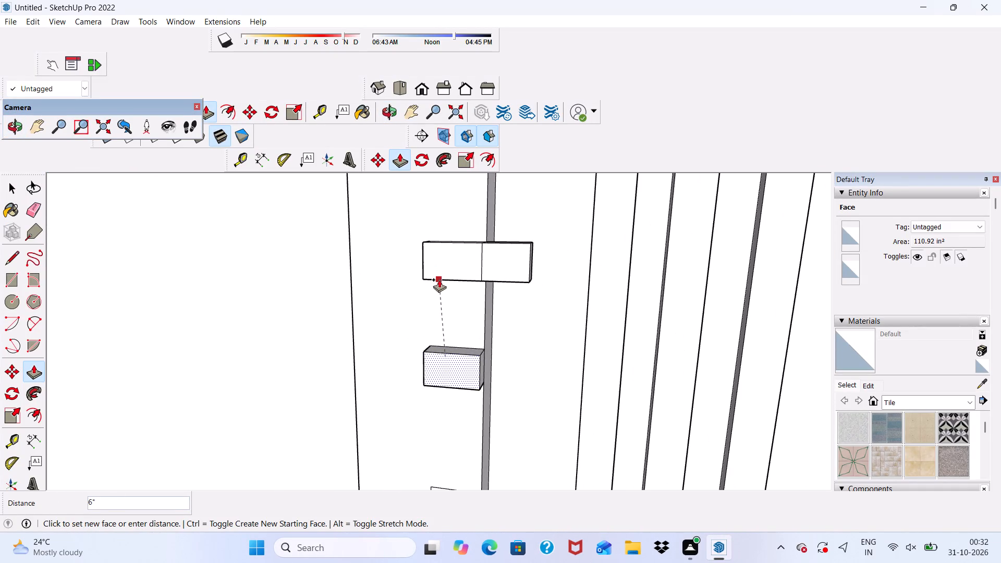
click(439, 279)
Pull the fourth rectangle from the top outward 6", matching the depth of the third block.
scroll(429, 259, down, 10)
scroll(457, 417, up, 6)
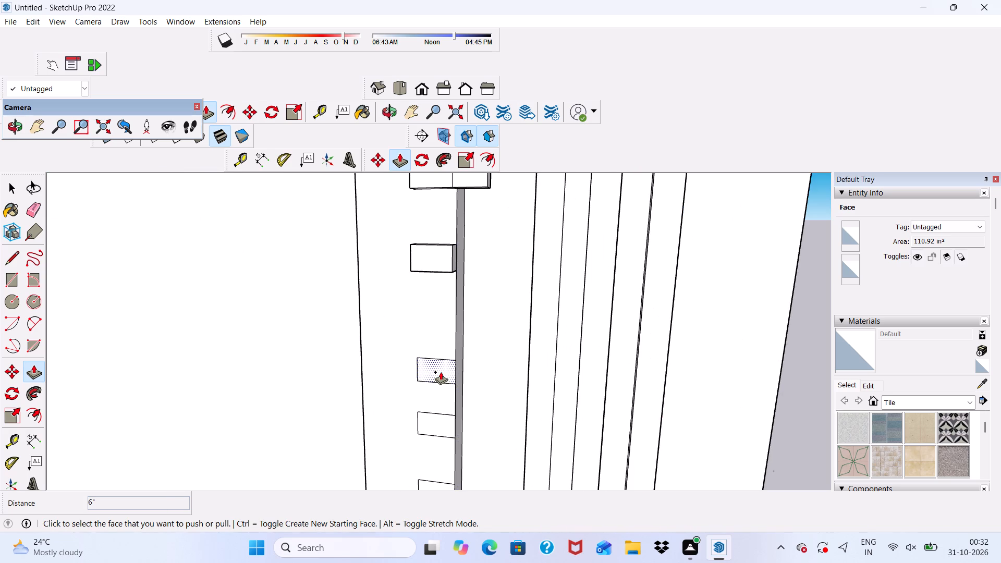
click(441, 372)
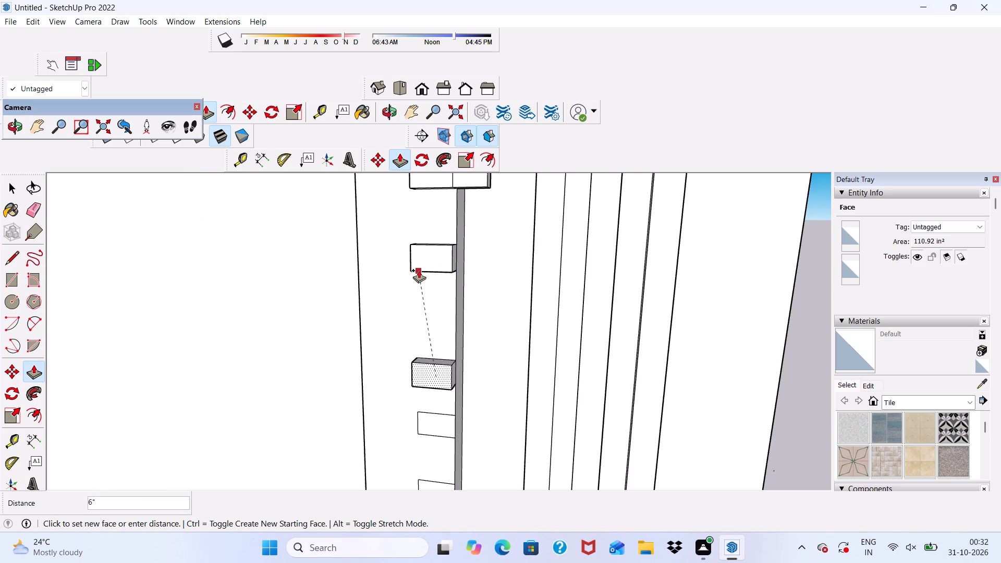
click(419, 270)
Pull the fifth rectangle from the top outward 6", matching the depth of the fourth block.
scroll(409, 285, down, 5)
middle_drag(419, 351, 392, 351)
scroll(392, 366, up, 5)
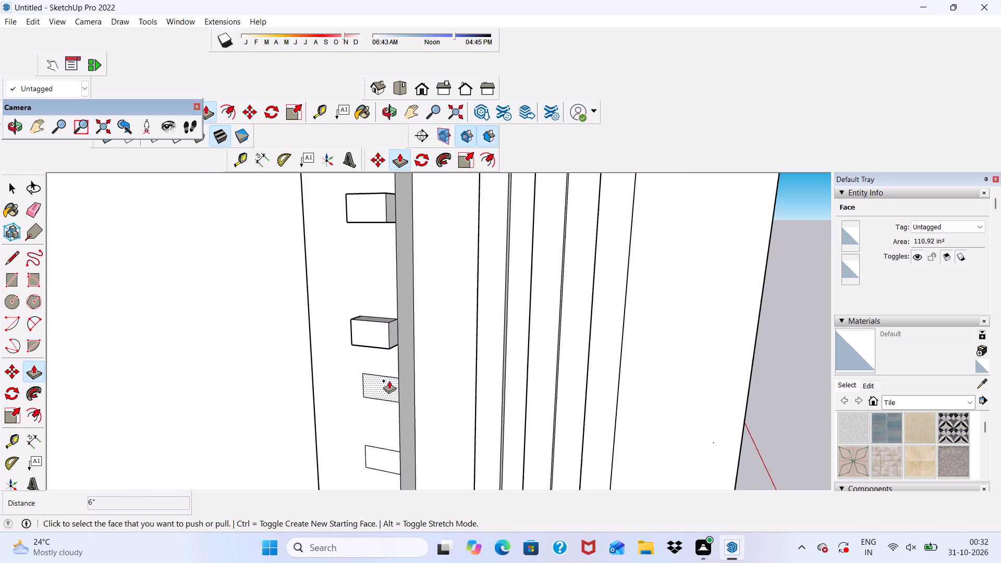
click(389, 381)
click(365, 345)
Pull the sixth rectangle from the top of the band outward 6", matching the depth of the fifth block.
scroll(362, 324, down, 5)
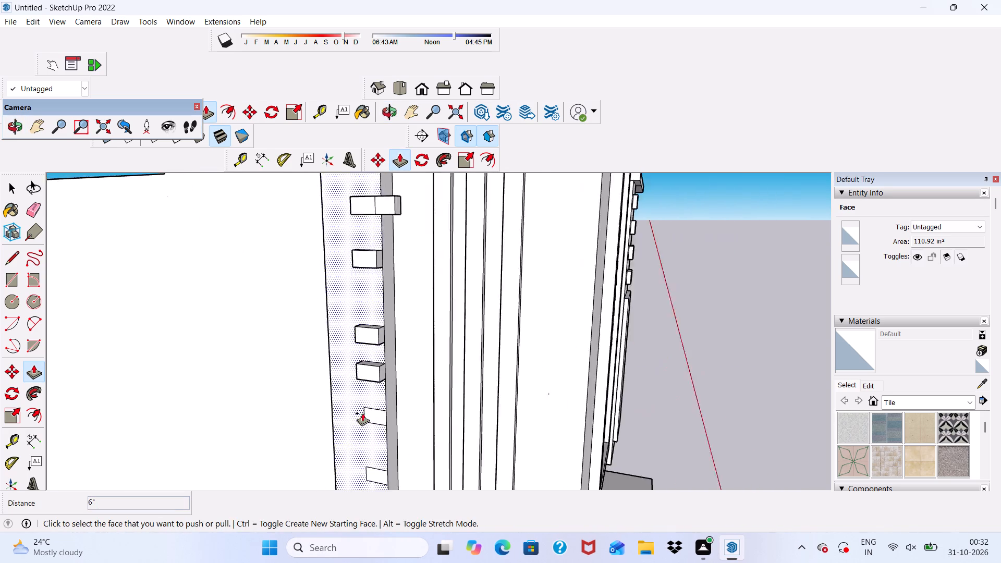
scroll(362, 413, down, 1)
scroll(355, 441, up, 5)
click(387, 402)
scroll(363, 388, up, 1)
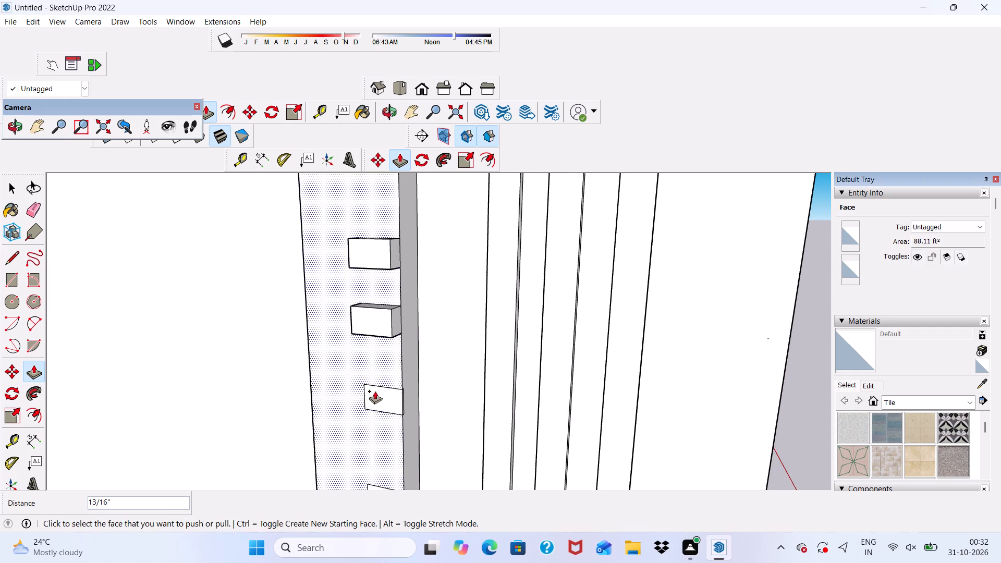
click(386, 396)
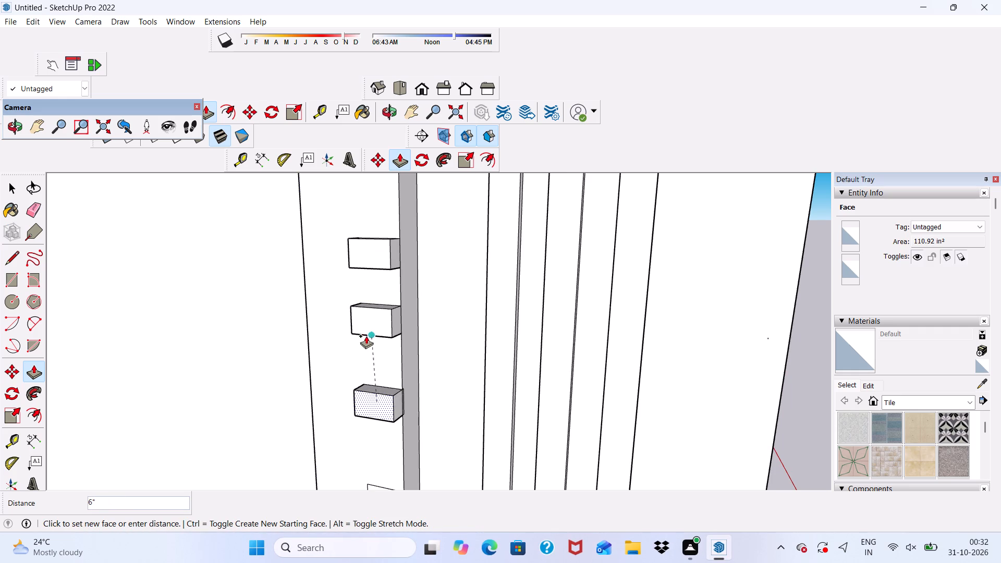
click(363, 335)
Pull the seventh rectangle from the top outward 6", matching the depth of the sixth block.
scroll(371, 283, down, 5)
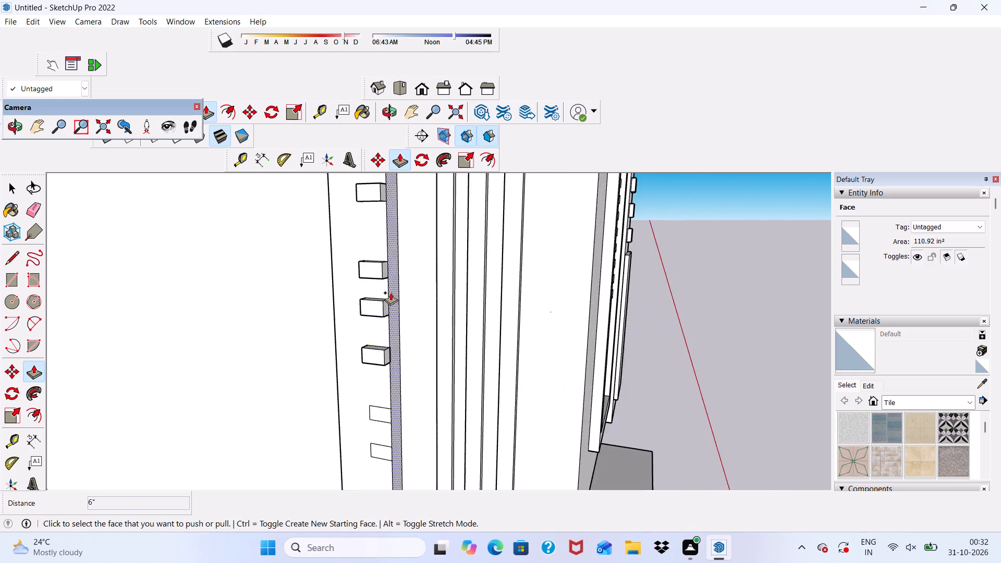
scroll(390, 292, down, 3)
middle_drag(393, 323, 361, 297)
scroll(360, 387, up, 8)
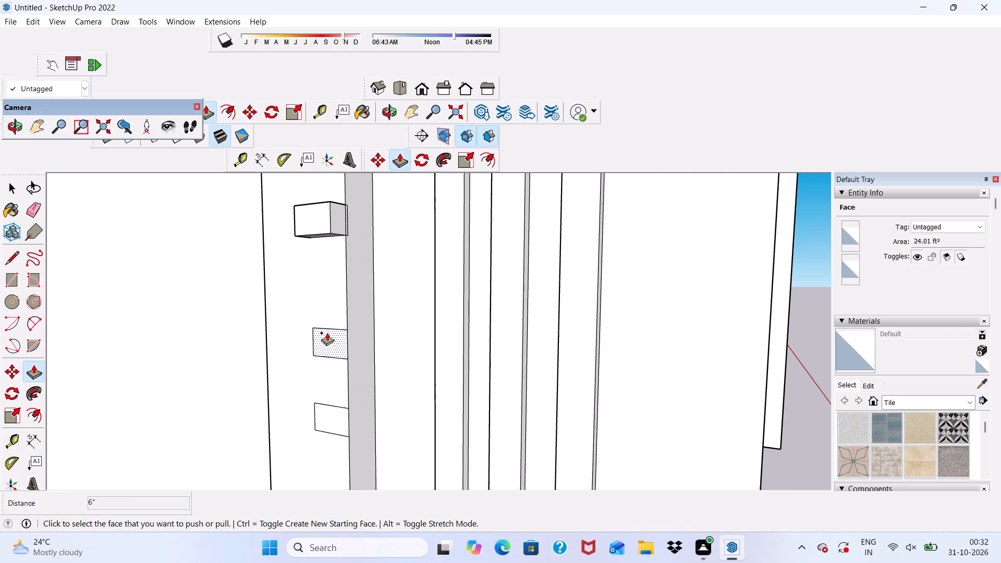
click(327, 333)
click(304, 235)
Pull the eighth rectangle from the top outward 6", matching the depth of the seventh block.
scroll(314, 288, down, 4)
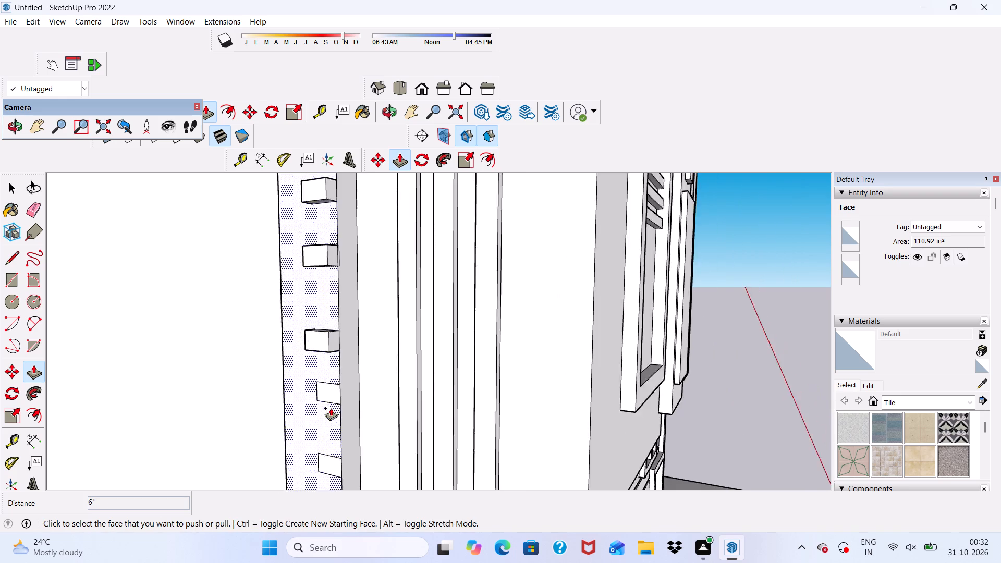
scroll(332, 408, up, 3)
click(334, 379)
click(332, 383)
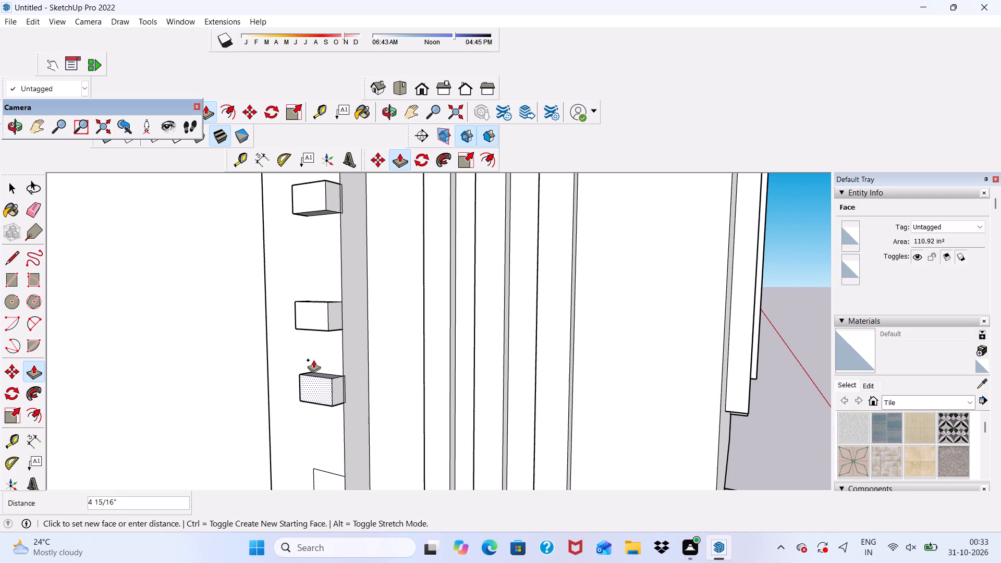
scroll(316, 323, up, 2)
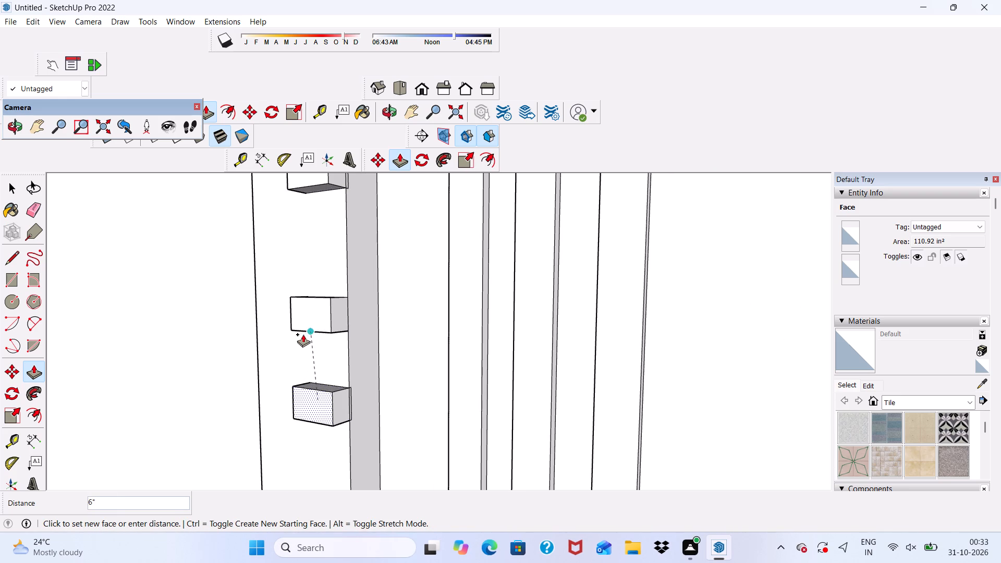
click(302, 334)
Pull the lowest rectangle on the band's vertical leg outward 6", matching the depth of the block above it.
scroll(311, 330, down, 5)
scroll(336, 350, up, 1)
middle_click(336, 350)
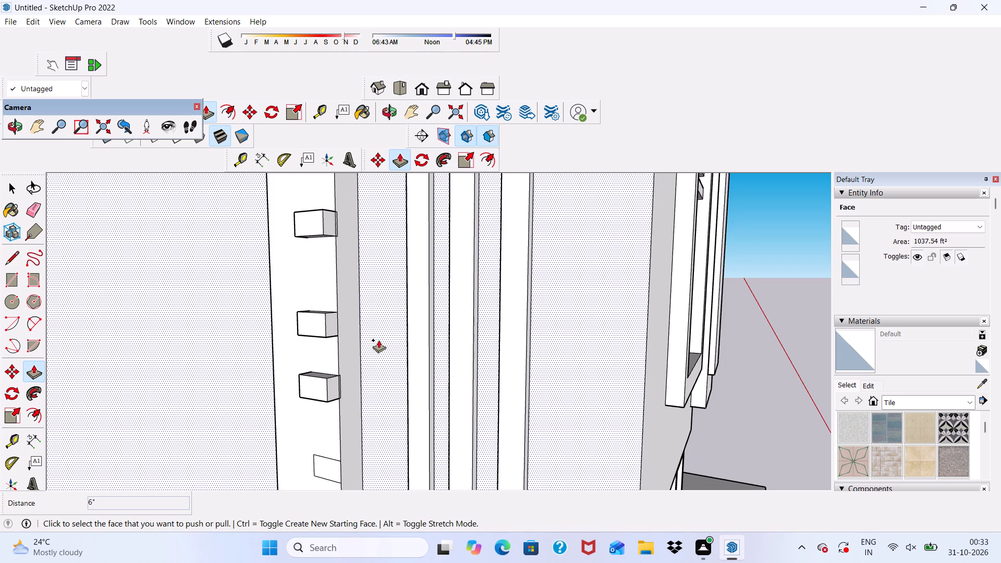
scroll(379, 338, down, 4)
scroll(350, 446, up, 2)
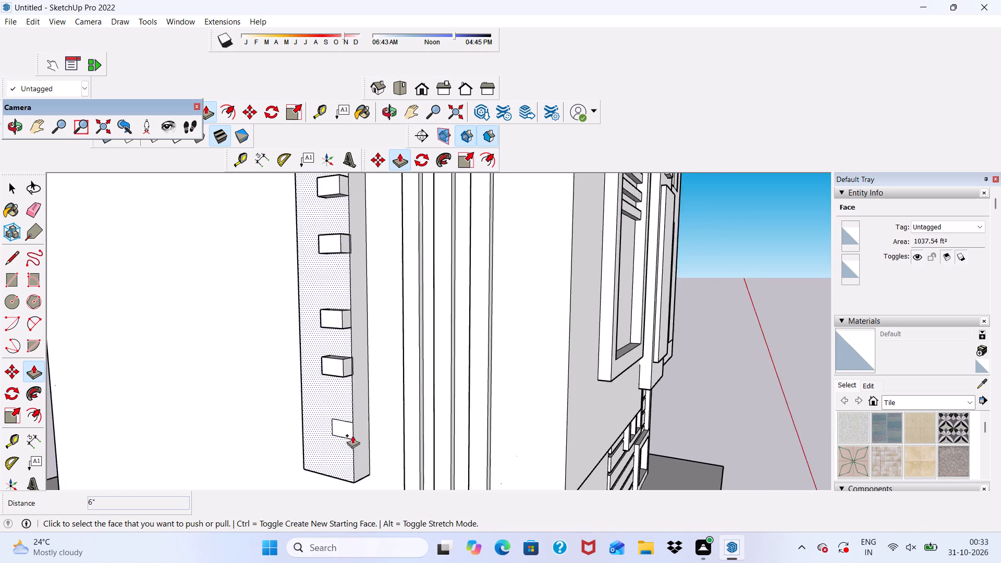
scroll(352, 435, up, 2)
click(346, 428)
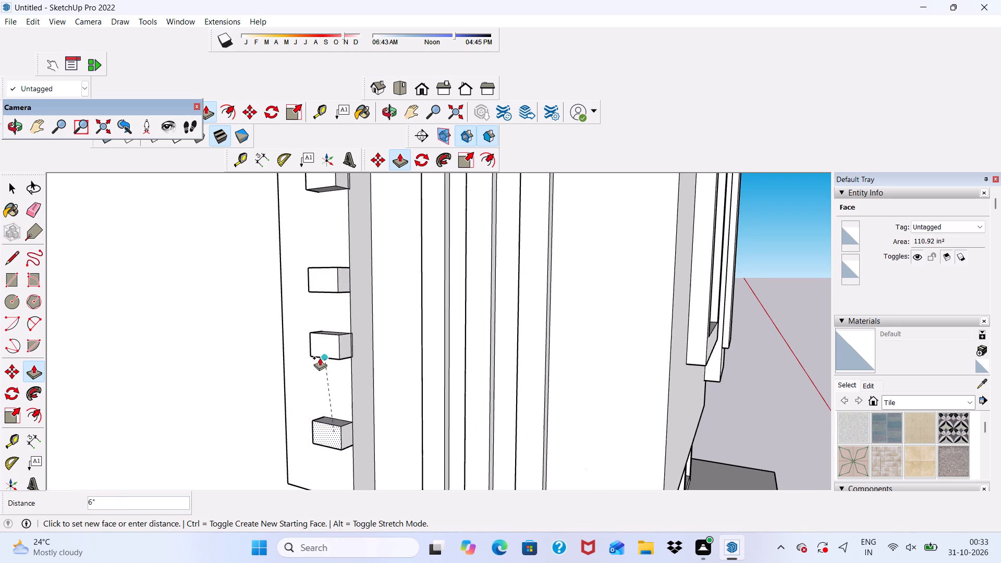
click(324, 357)
Extend the third block from the top sideways past the band's edge by 10 3/8", flush with the second block.
scroll(328, 359, down, 5)
scroll(371, 411, up, 1)
scroll(381, 393, down, 4)
middle_drag(392, 396, 485, 382)
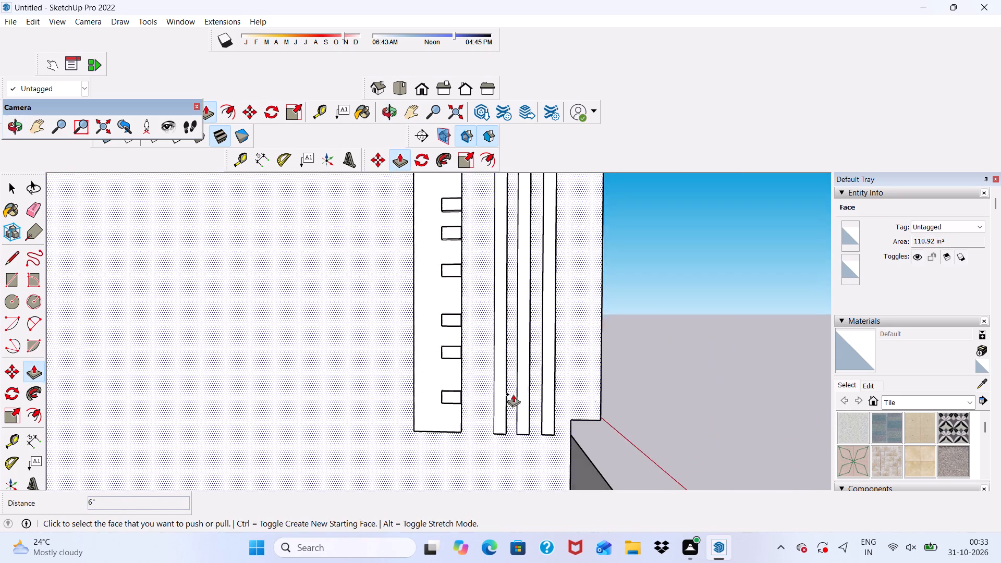
scroll(524, 376, down, 9)
middle_drag(540, 393, 514, 400)
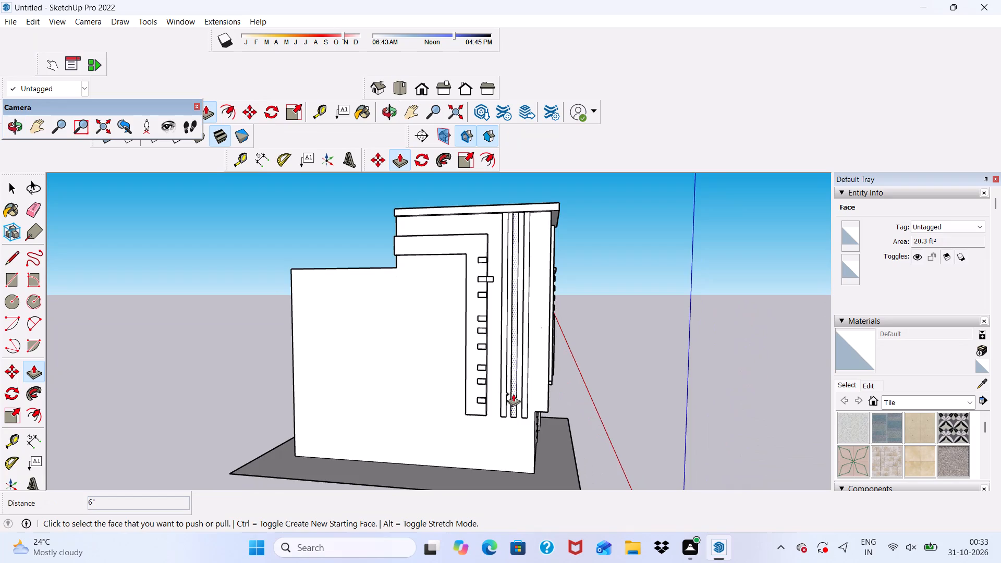
scroll(492, 308, up, 11)
scroll(511, 273, down, 2)
middle_drag(511, 273, 479, 285)
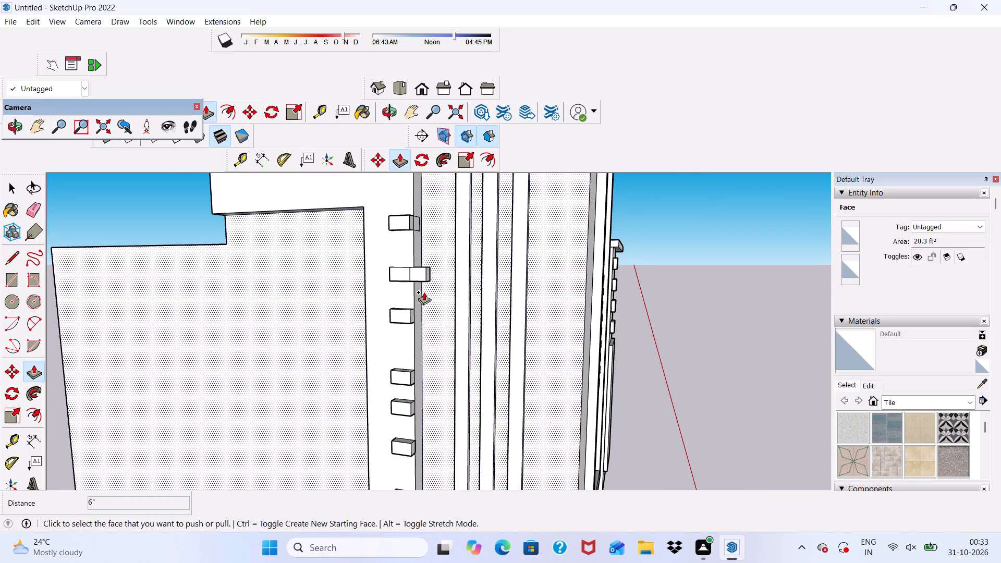
scroll(415, 270, up, 4)
middle_drag(424, 268, 420, 308)
middle_drag(412, 370, 409, 322)
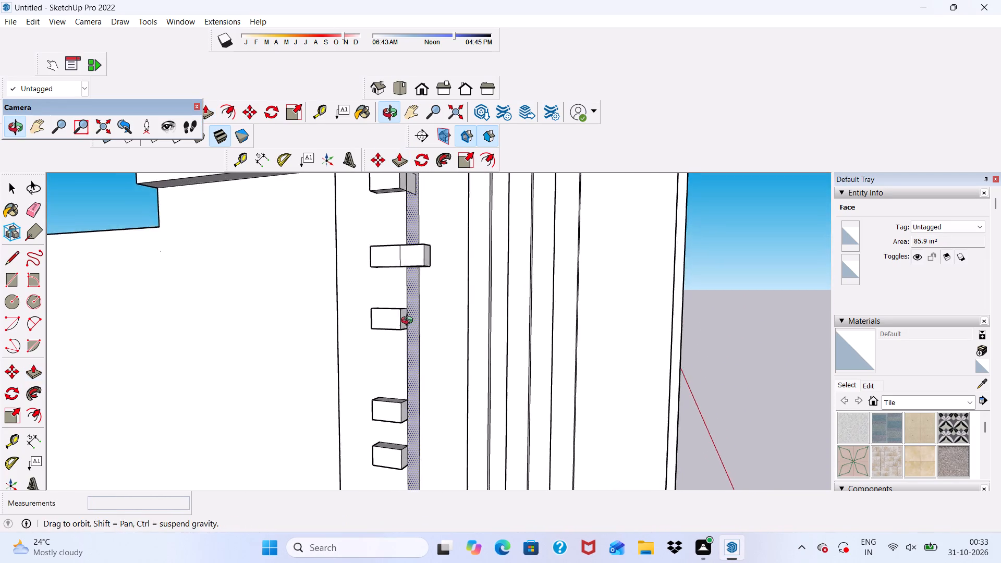
middle_drag(409, 322, 406, 328)
scroll(405, 332, up, 4)
click(393, 328)
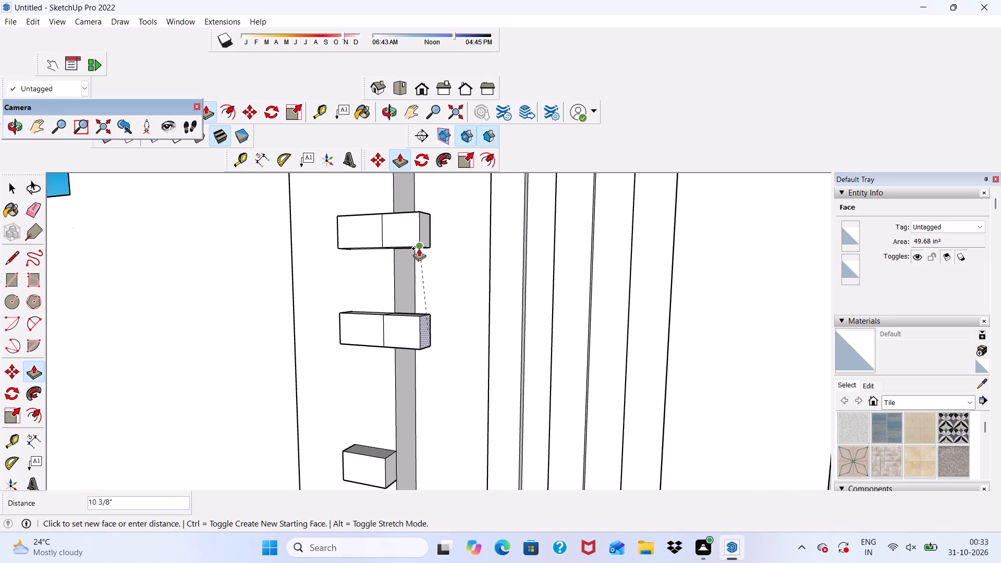
click(419, 248)
Extend the fourth block from the top sideways past the band's edge by 10 3/8", flush with the third block.
scroll(420, 282, down, 7)
scroll(409, 398, up, 5)
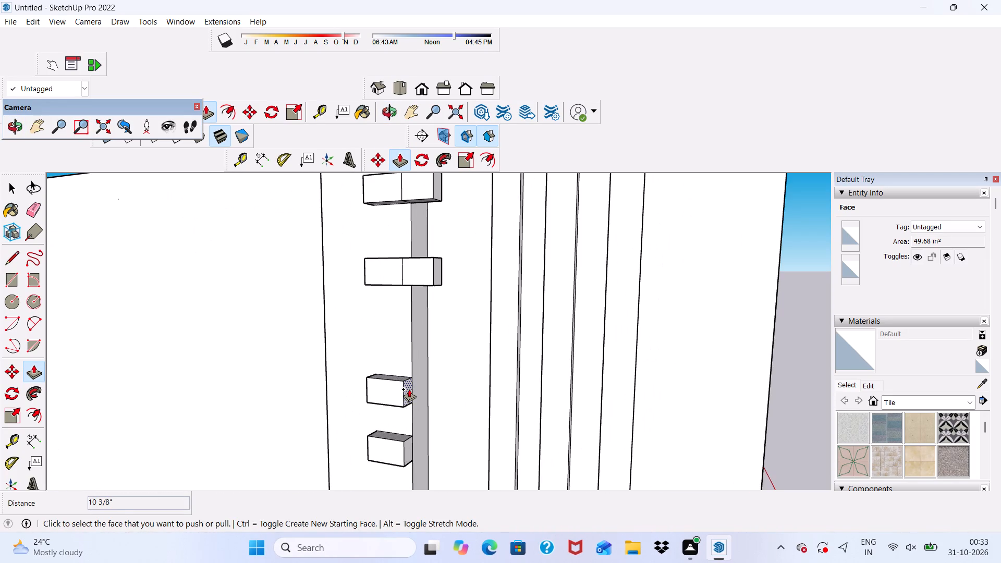
click(409, 389)
click(432, 282)
Extend the fifth block from the top sideways by 10 3/8", aligning its end with the fourth block.
scroll(412, 338, down, 5)
middle_drag(403, 390, 496, 409)
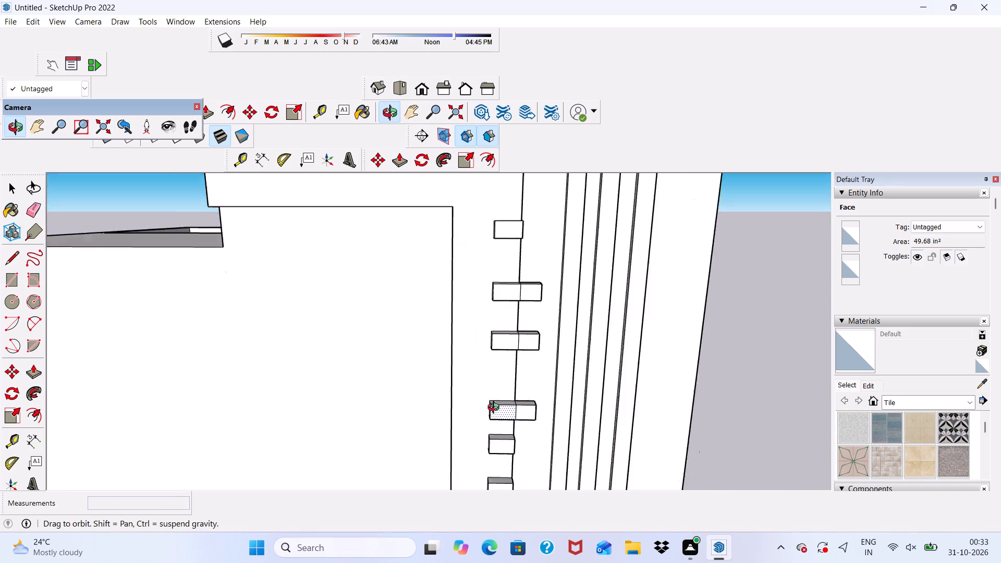
middle_drag(496, 409, 463, 300)
scroll(492, 303, up, 5)
scroll(515, 298, down, 1)
middle_drag(516, 298, 481, 321)
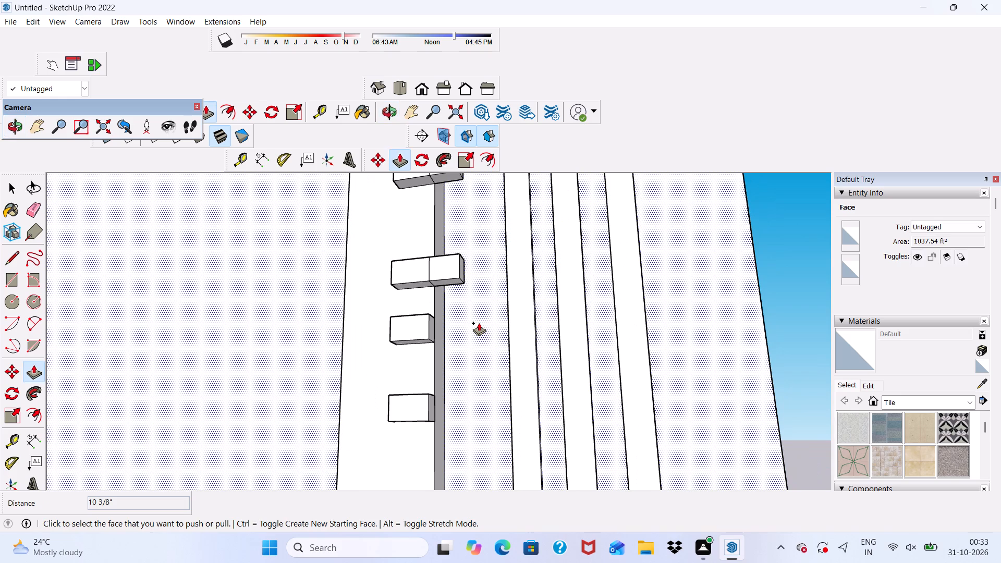
middle_drag(435, 336, 397, 365)
scroll(396, 365, up, 5)
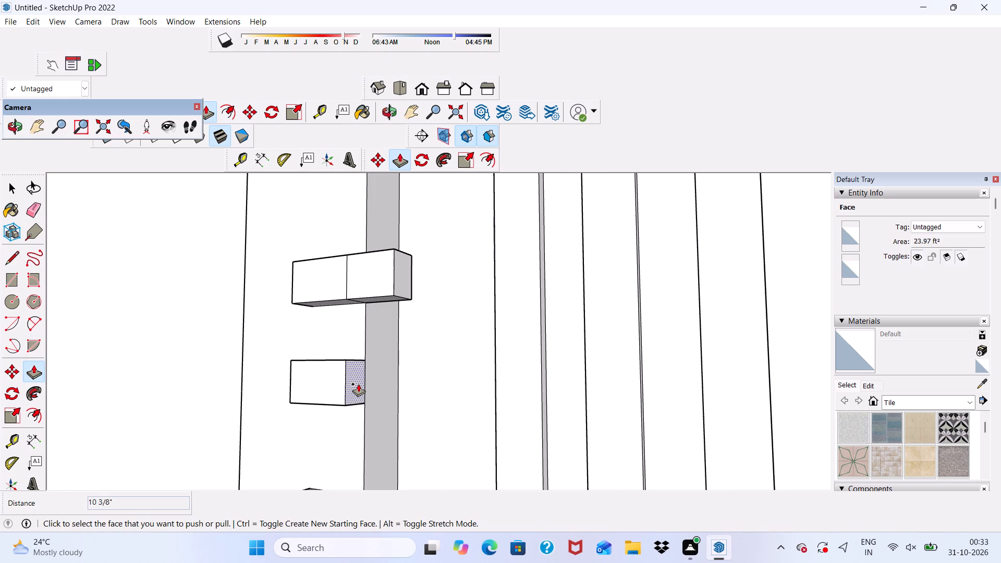
click(356, 386)
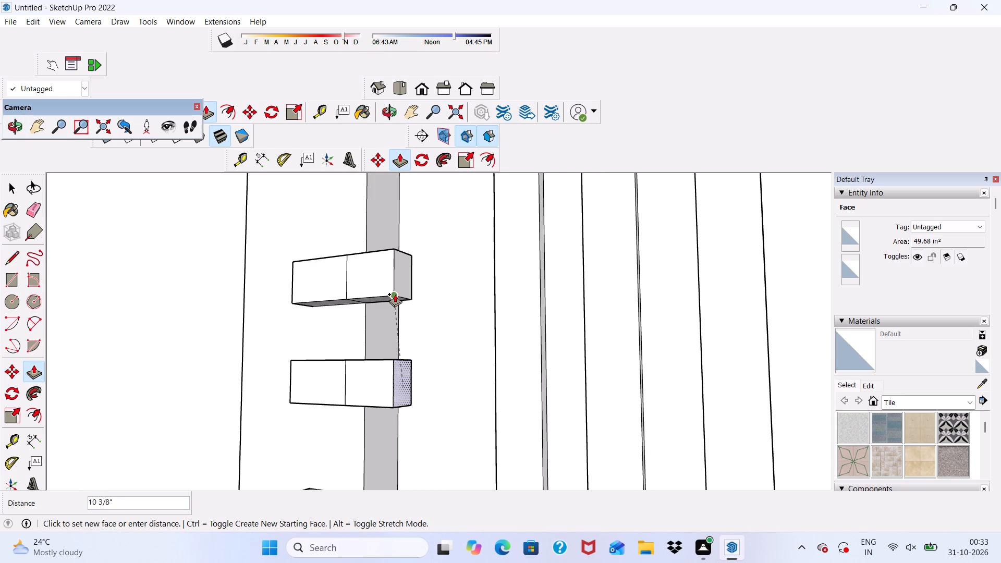
click(395, 294)
Extend the sixth block from the top sideways by 10 3/8", aligning its end with the fifth block.
scroll(395, 294, down, 4)
middle_drag(404, 325, 382, 355)
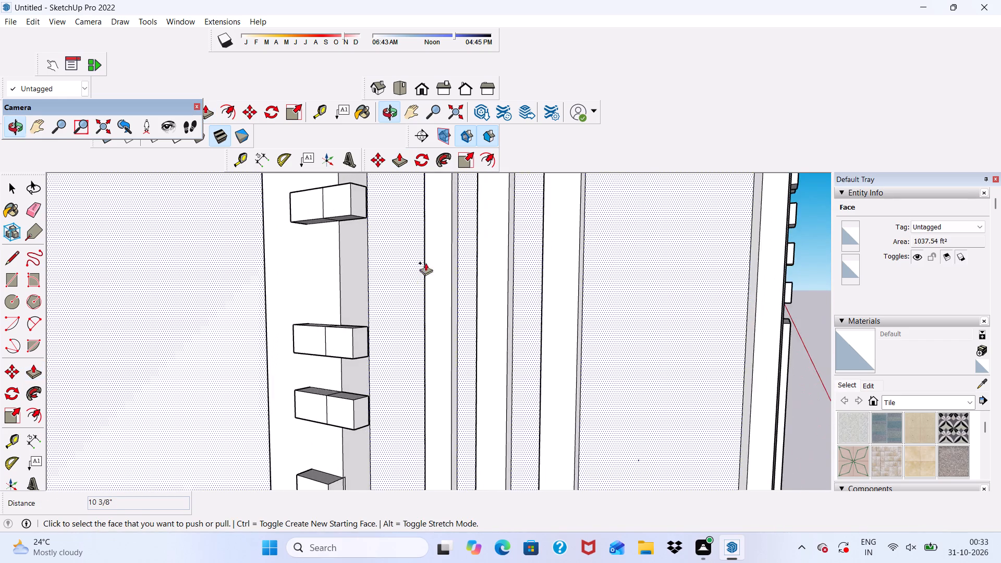
scroll(433, 249, down, 5)
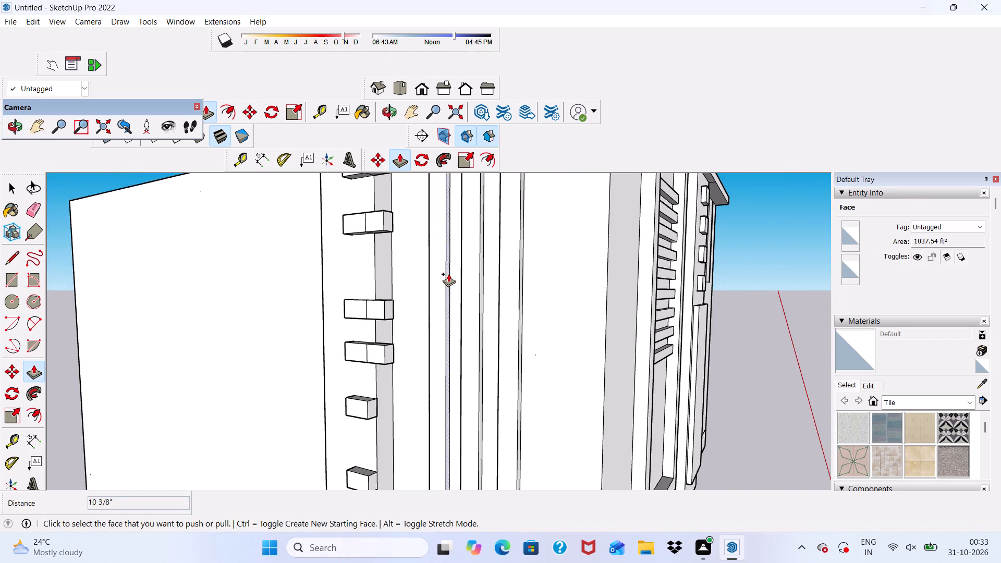
scroll(450, 273, down, 2)
scroll(390, 377, down, 1)
scroll(385, 386, up, 4)
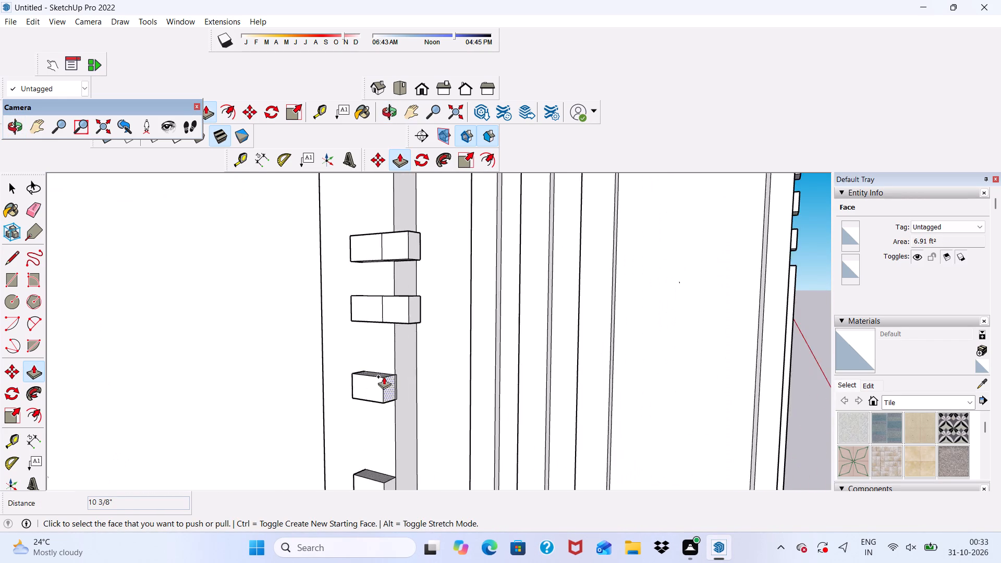
scroll(384, 376, up, 7)
click(395, 386)
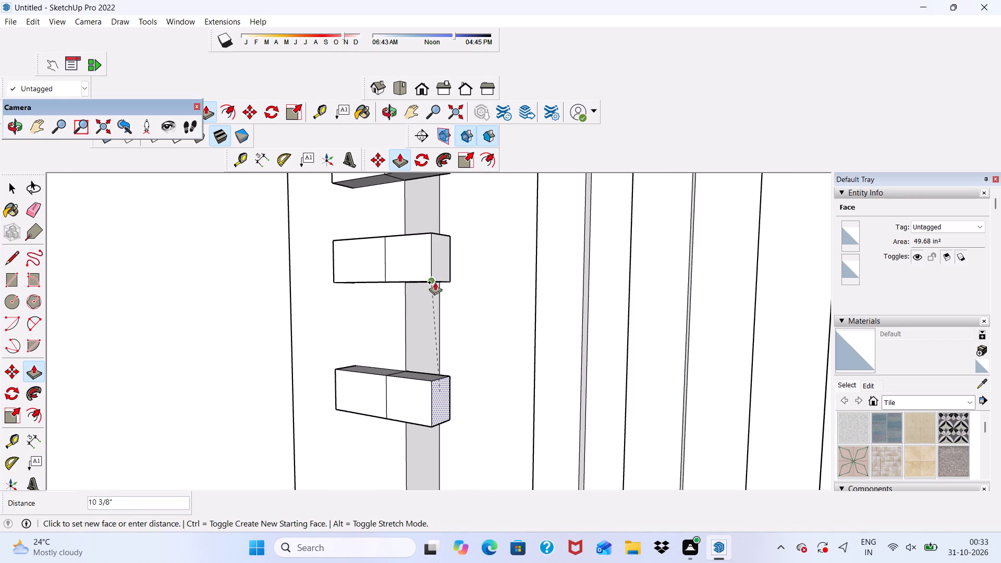
click(435, 282)
Extend the seventh block from the top sideways by 10 3/8", aligning its end with the sixth block.
scroll(435, 248, down, 6)
scroll(440, 325, up, 2)
scroll(411, 292, down, 6)
scroll(432, 389, up, 7)
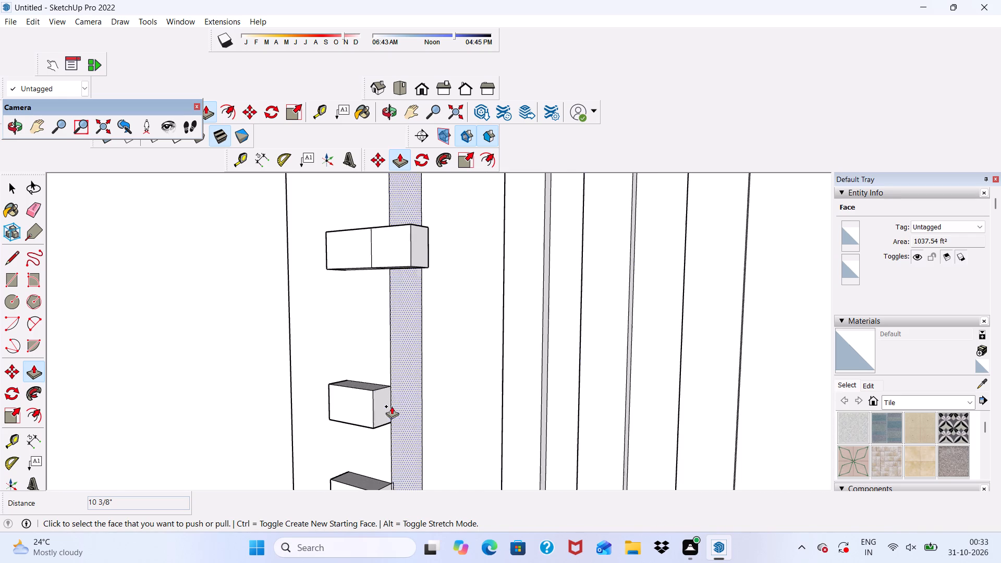
click(382, 408)
click(412, 264)
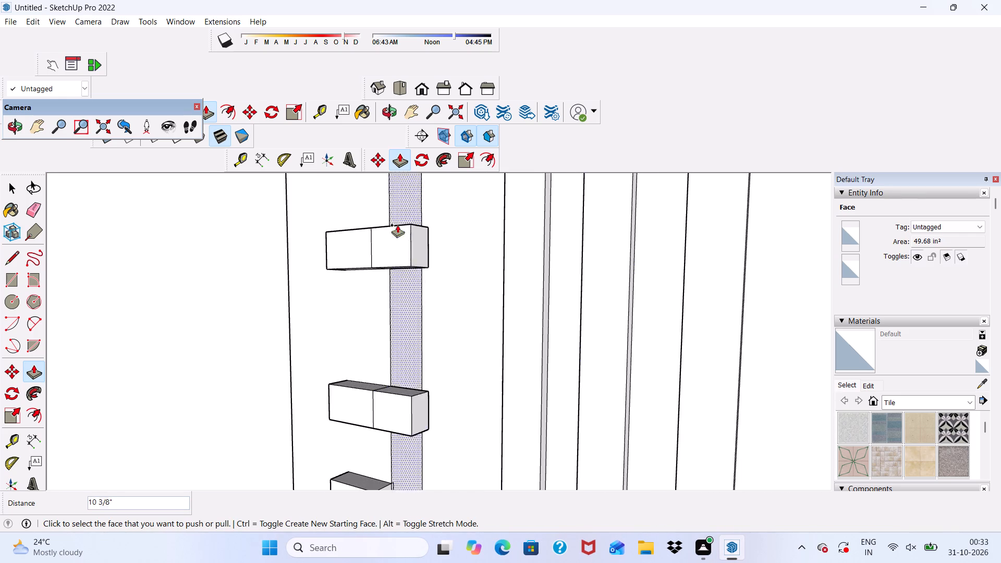
Extend the eighth block from the top sideways by 10 3/8", aligning its end with the seventh block.
scroll(397, 226, down, 6)
scroll(407, 423, up, 6)
click(384, 418)
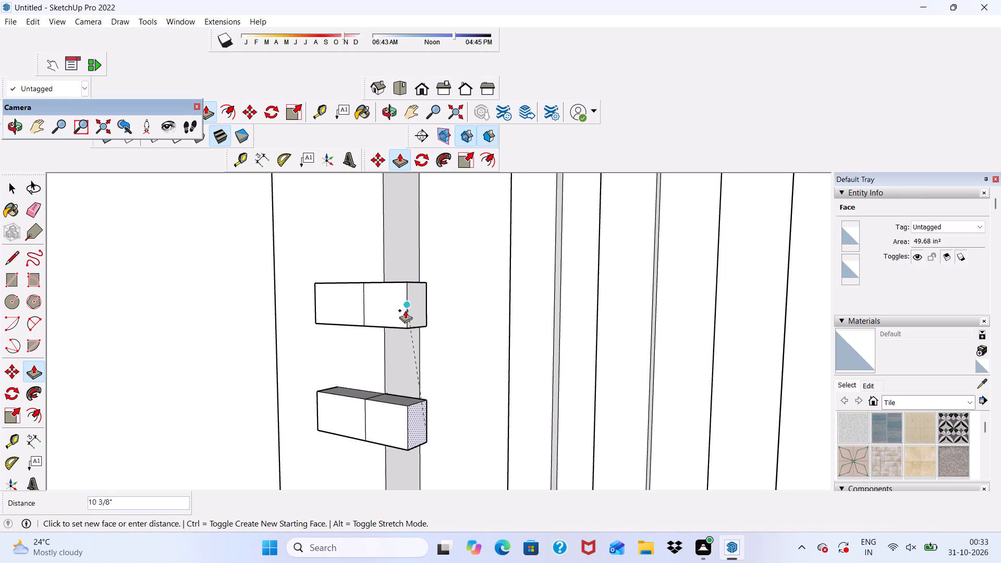
click(406, 325)
Extend the lowest block sideways past the band's edge by 10 3/8", aligning its end with the block above.
scroll(383, 258, down, 6)
scroll(399, 447, up, 5)
click(373, 440)
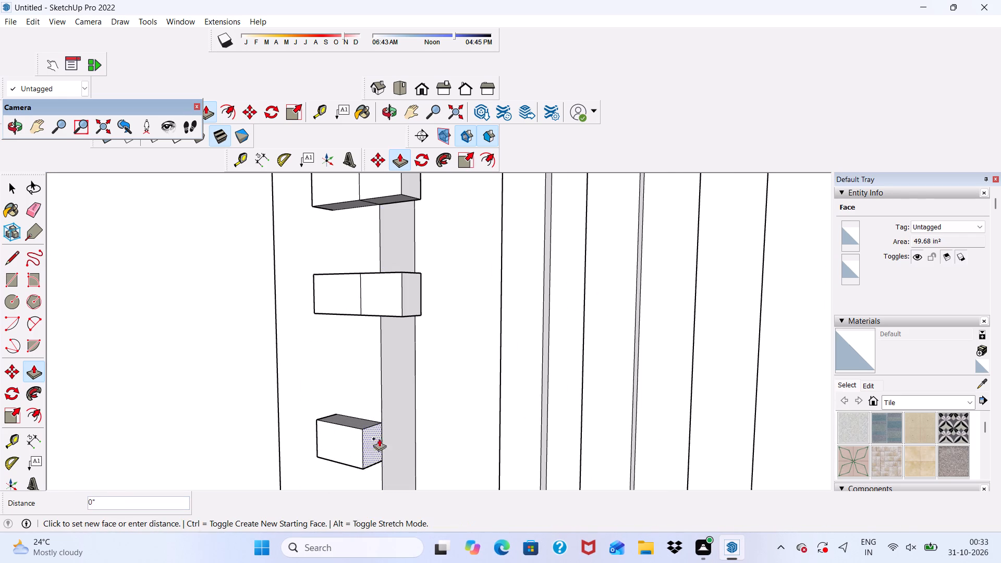
click(407, 312)
Extend the topmost block sideways past the band's edge by 10 3/8", aligning its end with the second block.
scroll(407, 280, down, 6)
scroll(409, 348, up, 1)
scroll(414, 326, down, 2)
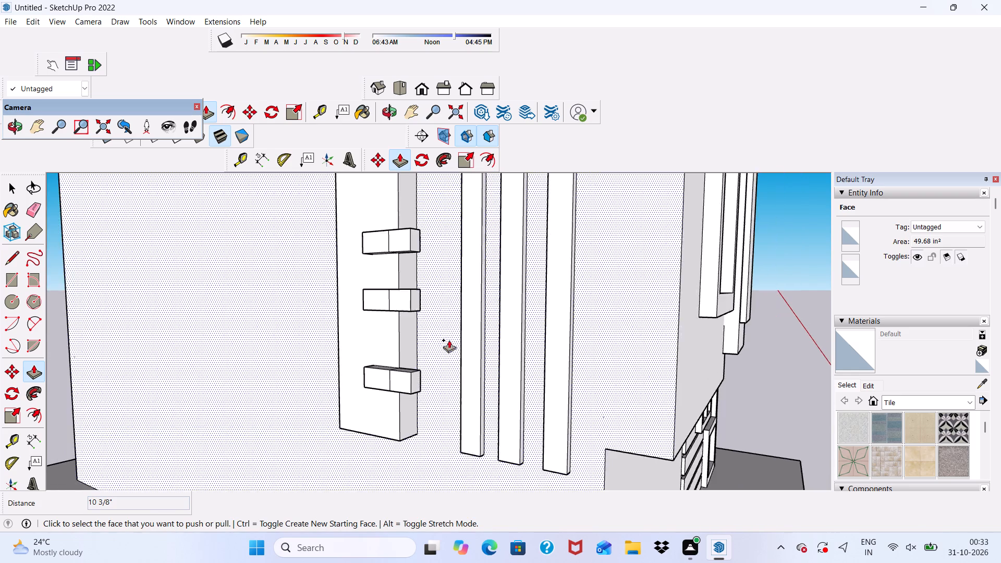
scroll(449, 340, down, 12)
middle_drag(462, 353, 491, 399)
scroll(489, 218, up, 9)
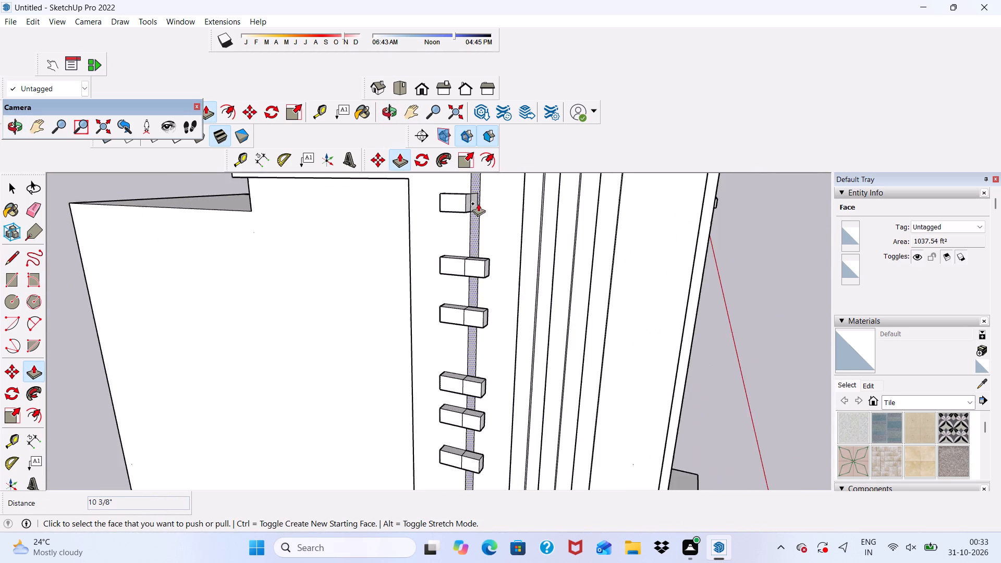
scroll(478, 203, up, 10)
click(461, 205)
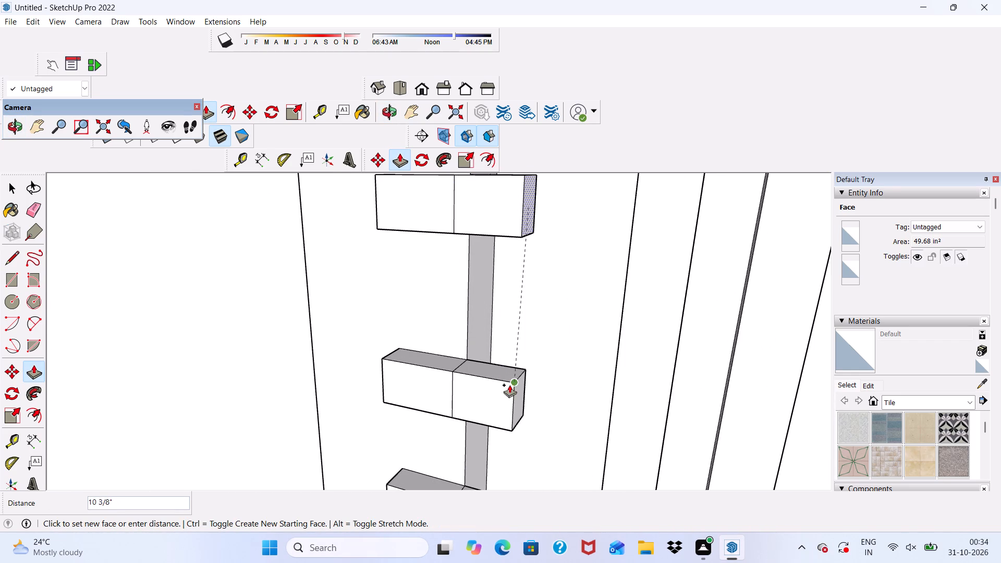
click(510, 384)
Erase the vertical seam lines on the front faces of the top three blocks along the band.
scroll(505, 329, down, 6)
middle_drag(535, 368, 583, 299)
key(space)
scroll(566, 316, down, 5)
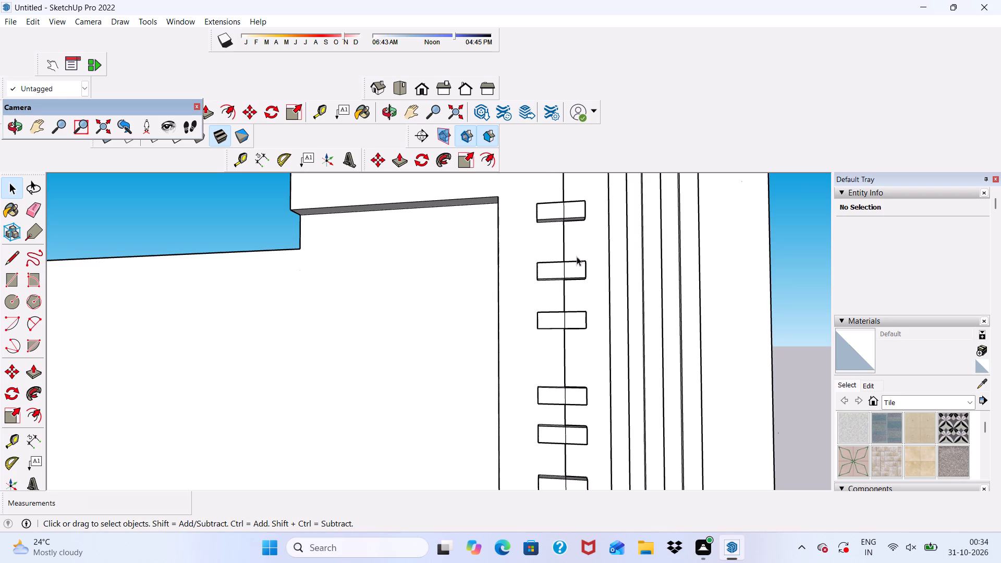
scroll(549, 265, down, 4)
key(space)
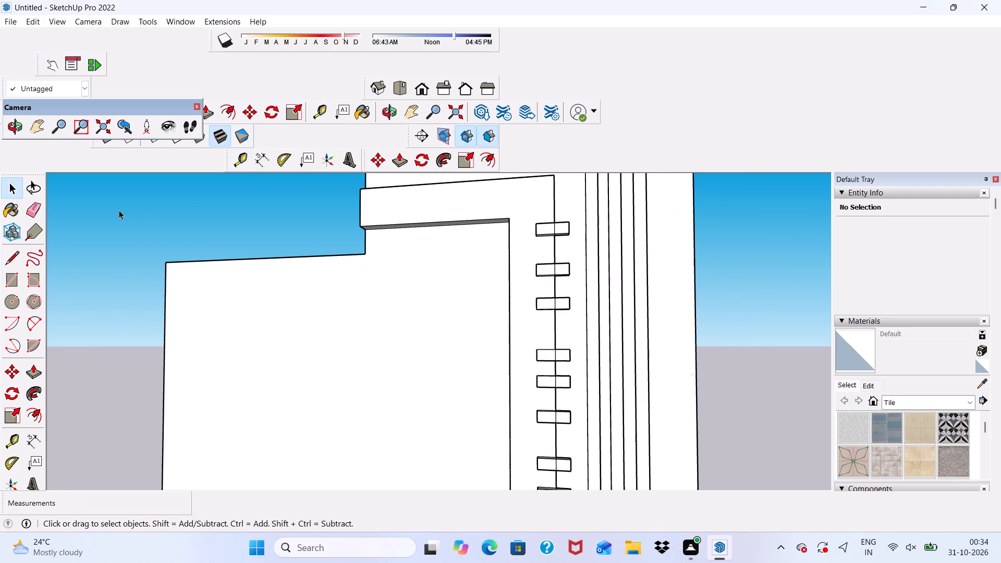
click(35, 208)
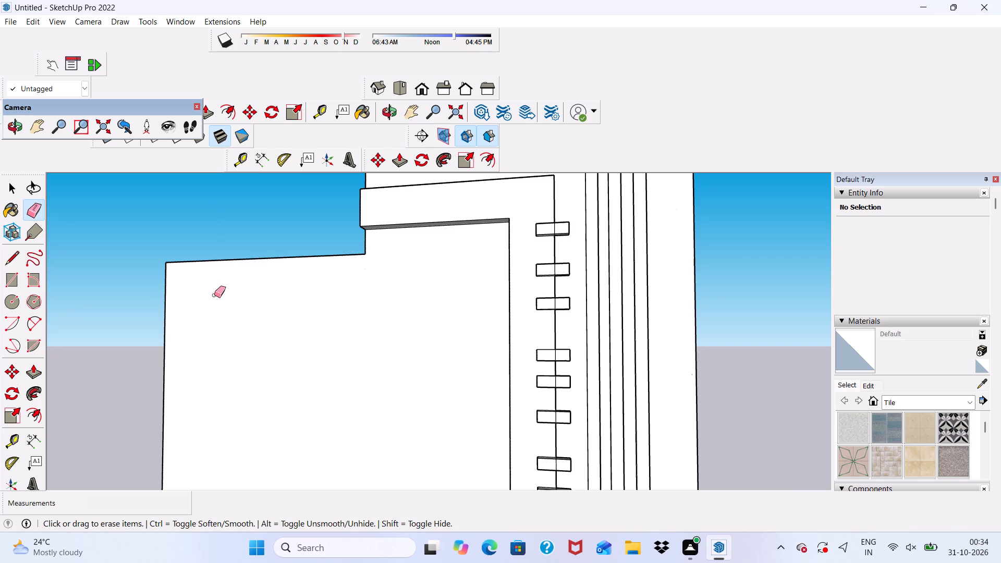
scroll(303, 346, down, 2)
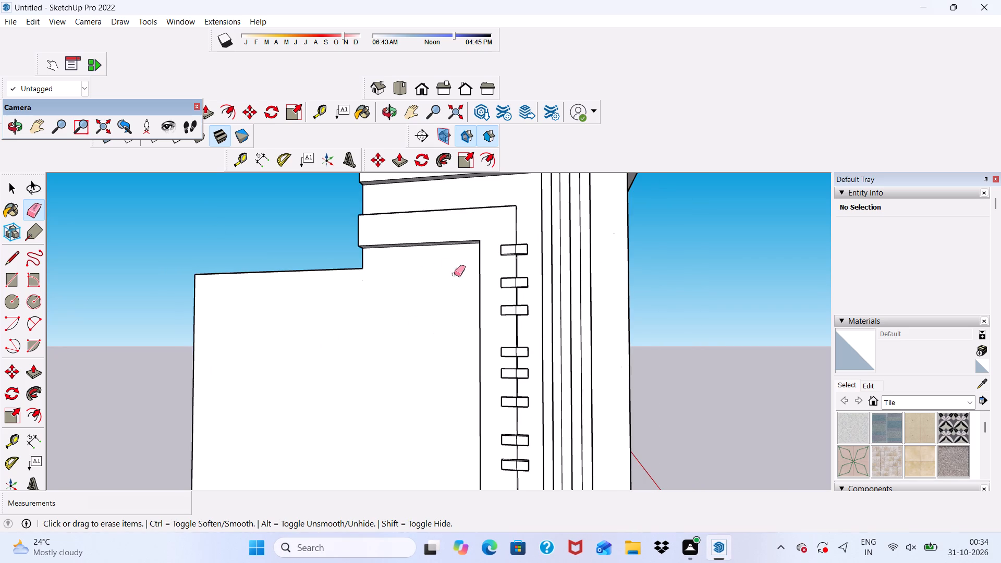
scroll(526, 271, up, 14)
drag(500, 232, 507, 232)
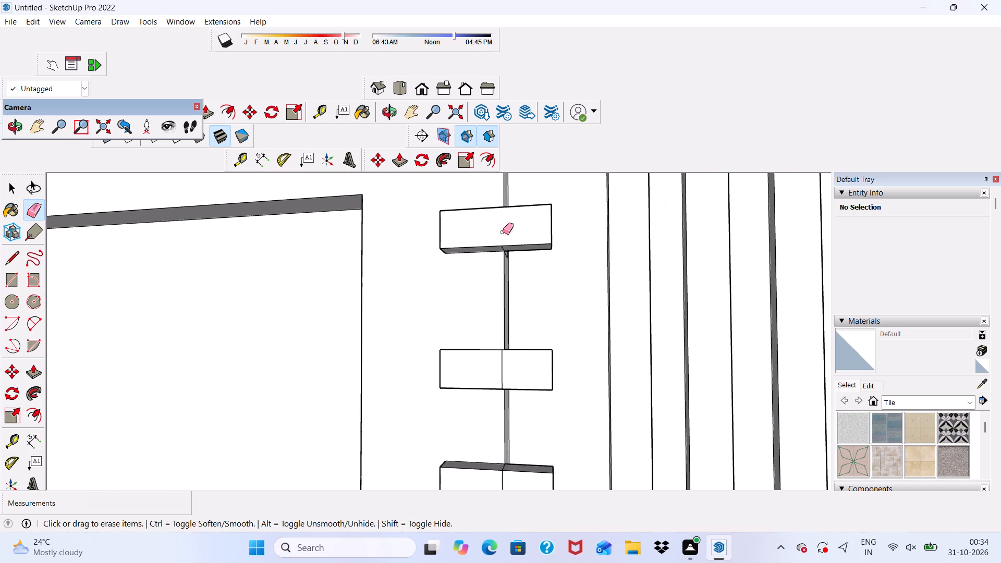
scroll(502, 238, down, 4)
scroll(500, 336, up, 1)
drag(499, 334, 513, 335)
scroll(503, 302, down, 2)
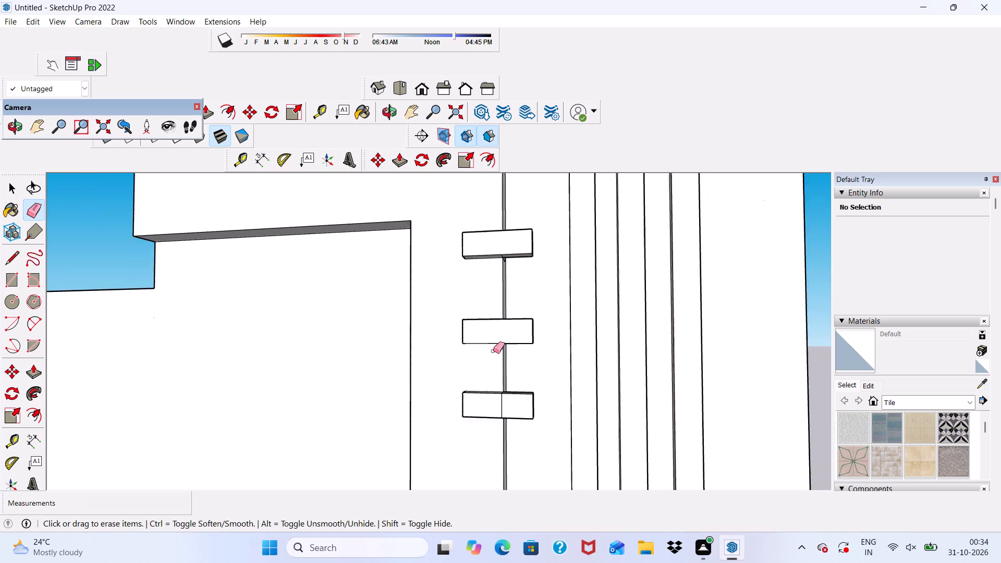
scroll(493, 351, down, 2)
drag(503, 401, 494, 399)
Erase the vertical seam lines on the front faces of the fourth and fifth blocks from the top.
scroll(501, 307, down, 6)
scroll(466, 410, up, 7)
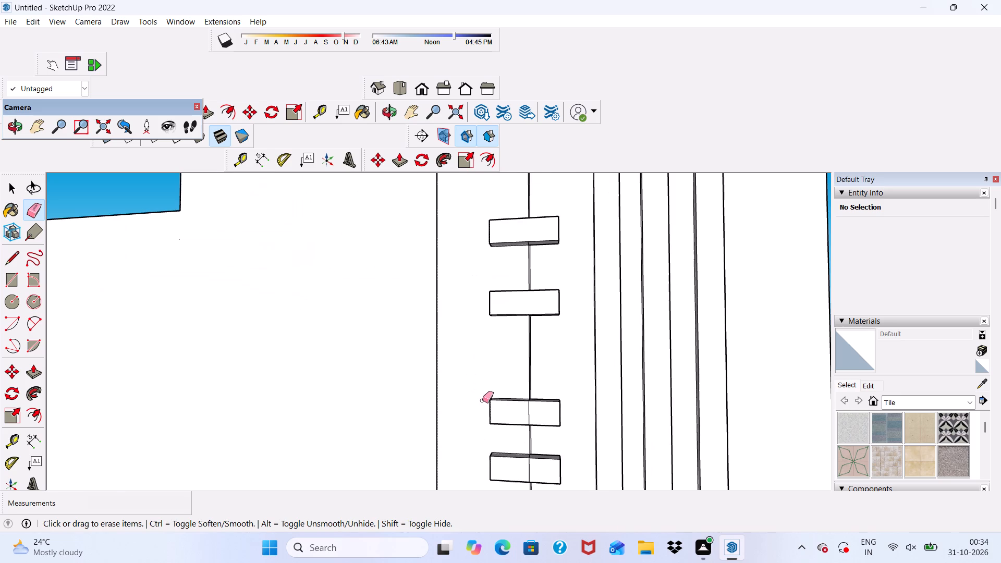
click(529, 417)
scroll(508, 335, down, 9)
scroll(530, 450, up, 3)
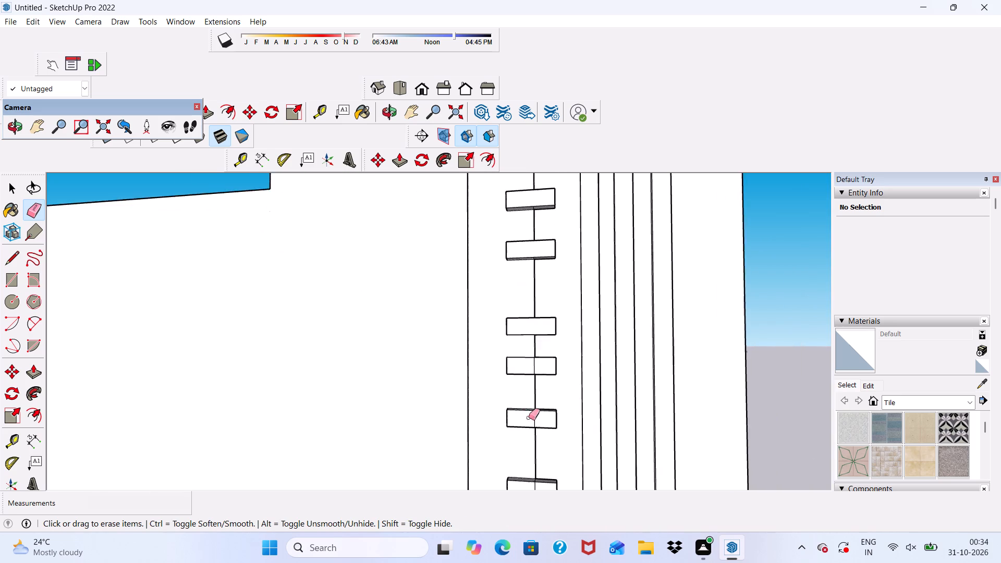
scroll(529, 418, up, 6)
click(535, 366)
scroll(535, 340, down, 5)
Erase the vertical seam line on the front face of the seventh block from the top.
scroll(558, 350, down, 1)
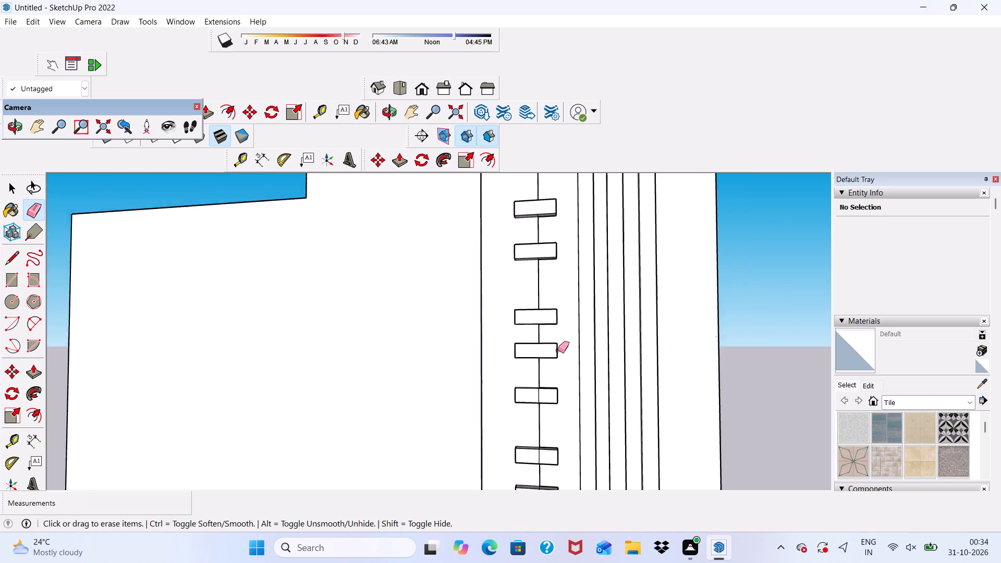
scroll(558, 350, down, 2)
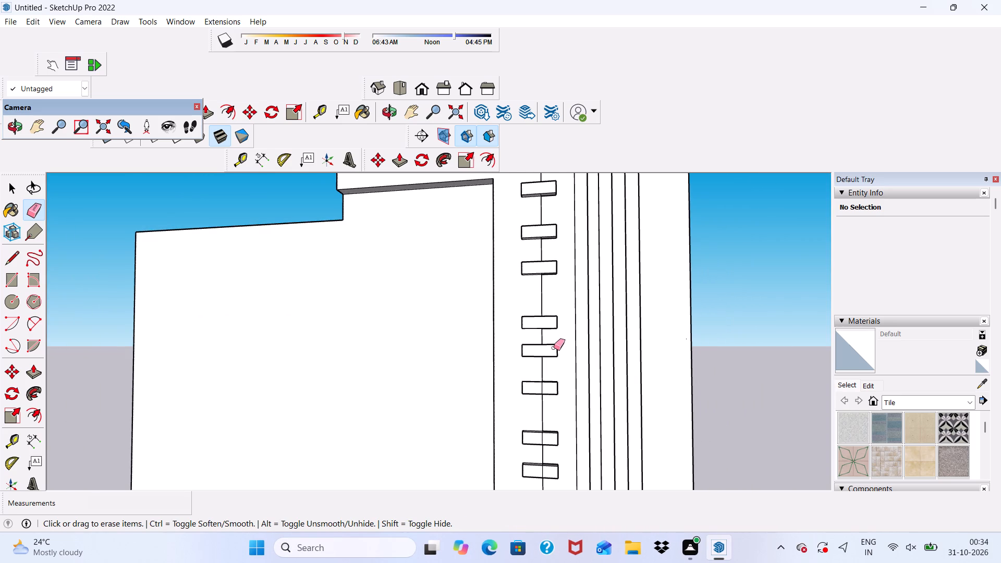
scroll(539, 369, down, 3)
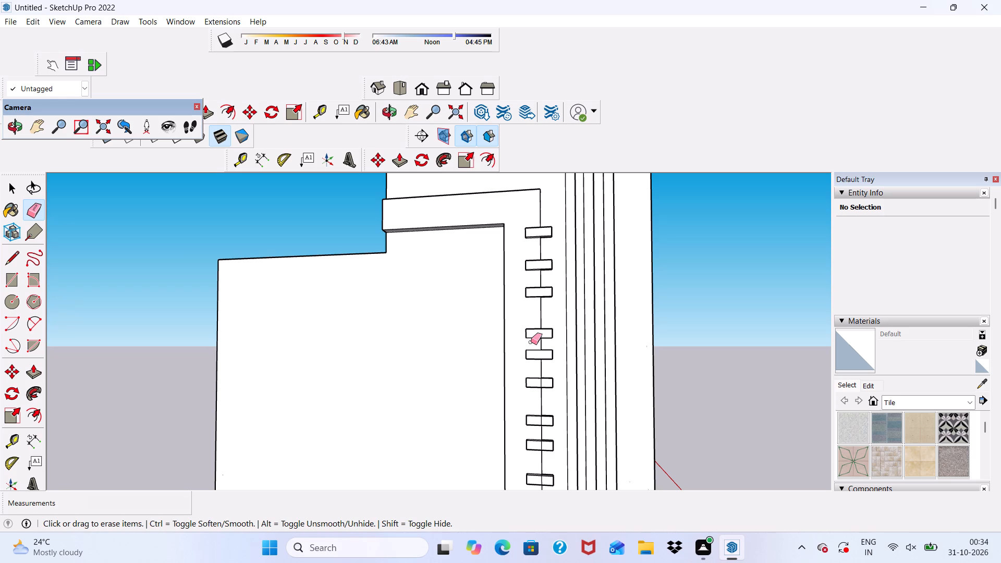
scroll(578, 311, up, 2)
scroll(580, 299, down, 6)
scroll(566, 419, up, 11)
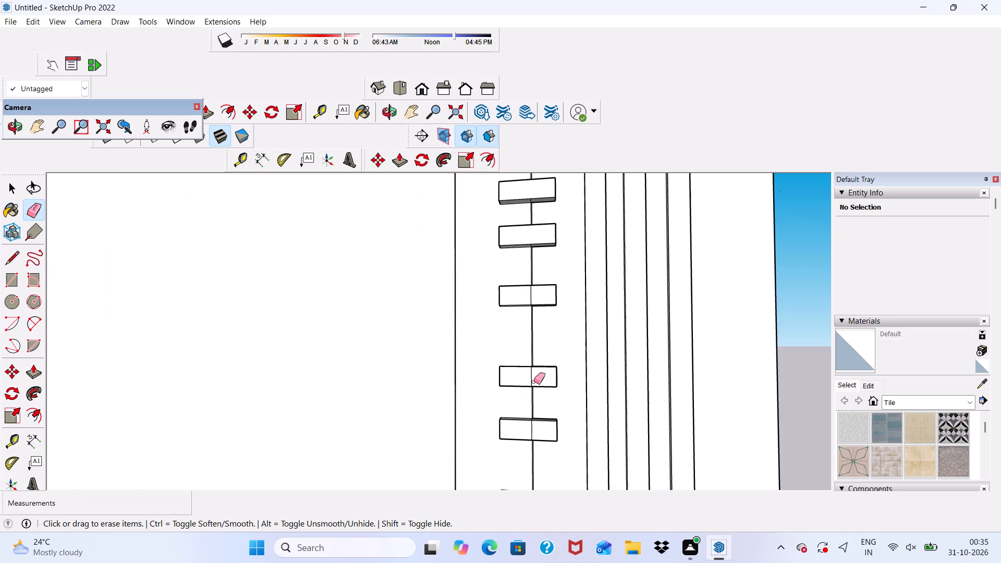
click(532, 382)
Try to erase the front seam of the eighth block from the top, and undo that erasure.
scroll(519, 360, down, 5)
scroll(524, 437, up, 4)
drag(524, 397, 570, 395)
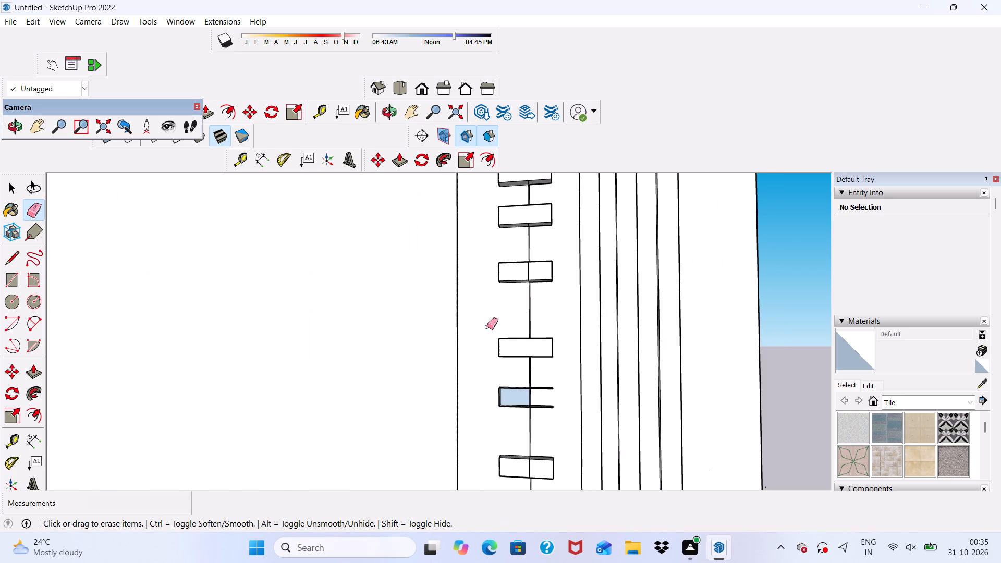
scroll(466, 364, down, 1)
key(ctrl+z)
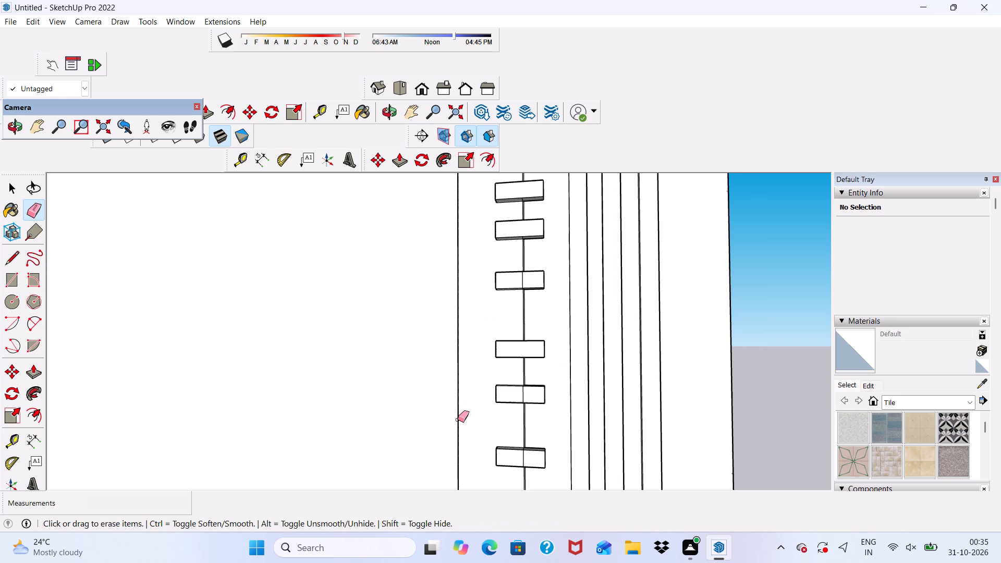
Erase the vertical seam lines on the front faces of the eighth block and the lowest block.
scroll(516, 422, up, 5)
click(529, 374)
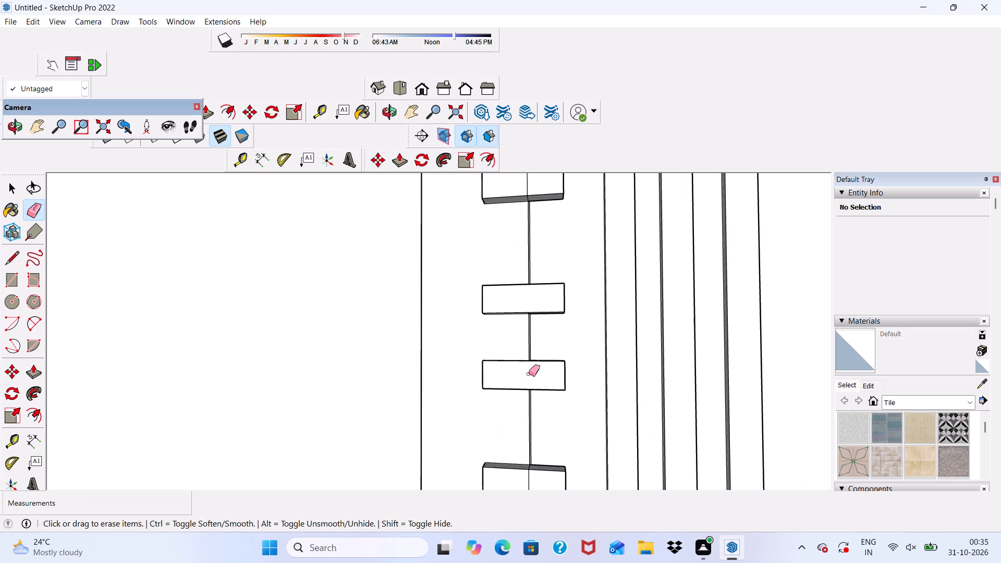
scroll(507, 356, down, 5)
scroll(558, 497, up, 5)
click(519, 440)
Erase the seam lines on the top faces of the eighth block and the lowest block.
scroll(523, 437, down, 1)
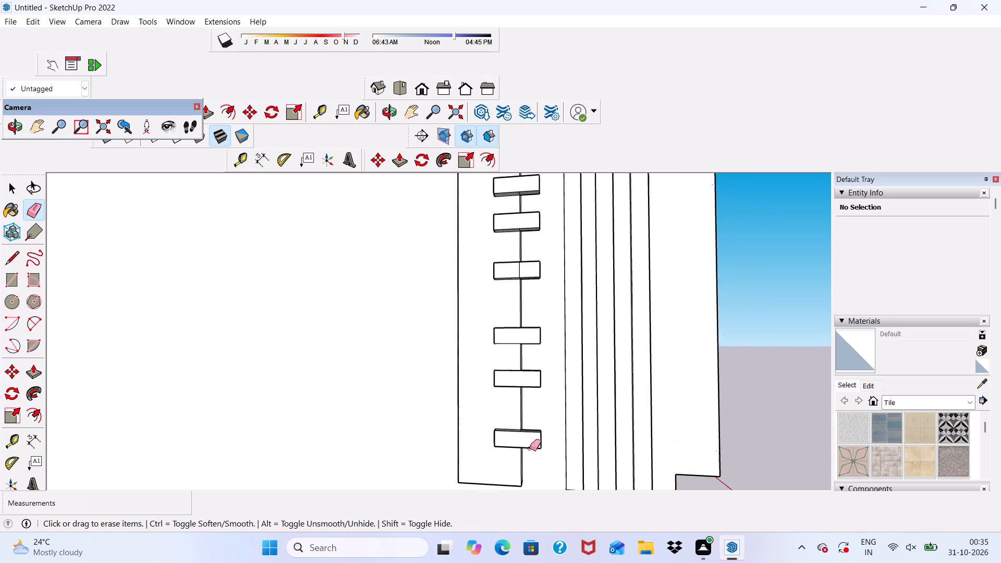
scroll(530, 448, down, 3)
middle_drag(533, 459, 412, 470)
scroll(332, 395, up, 8)
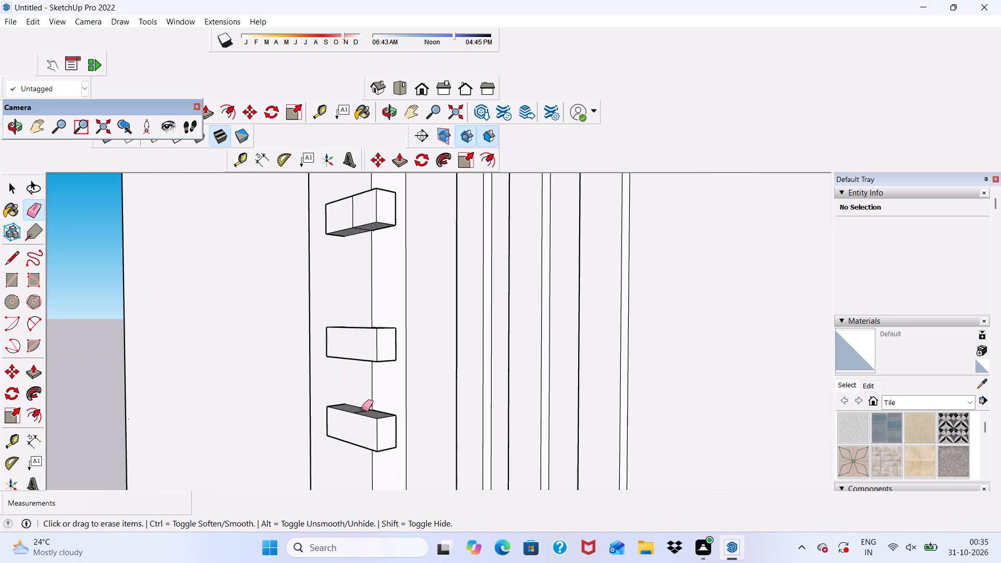
scroll(362, 409, up, 5)
click(364, 410)
click(361, 414)
scroll(352, 362, down, 7)
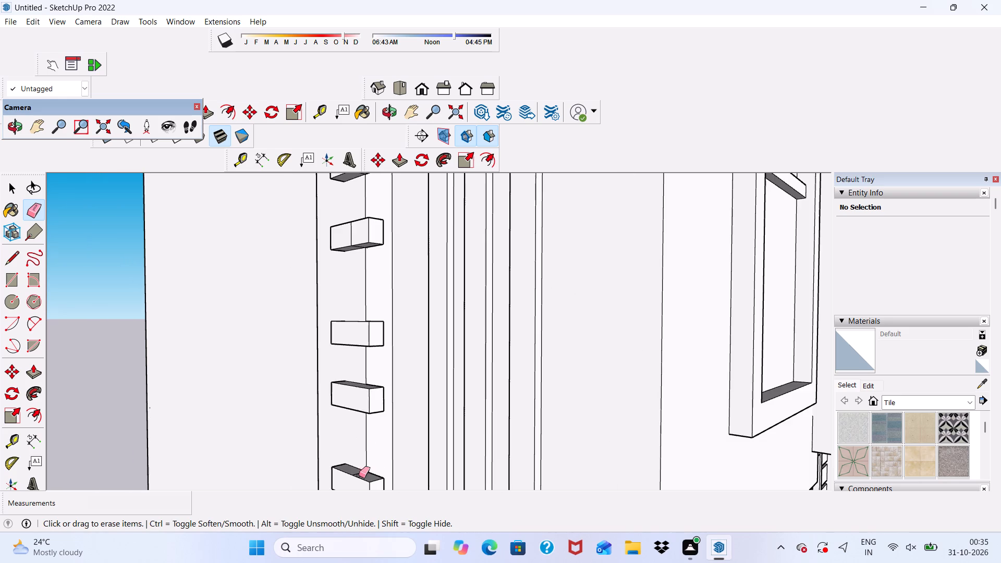
scroll(368, 496, up, 10)
click(364, 480)
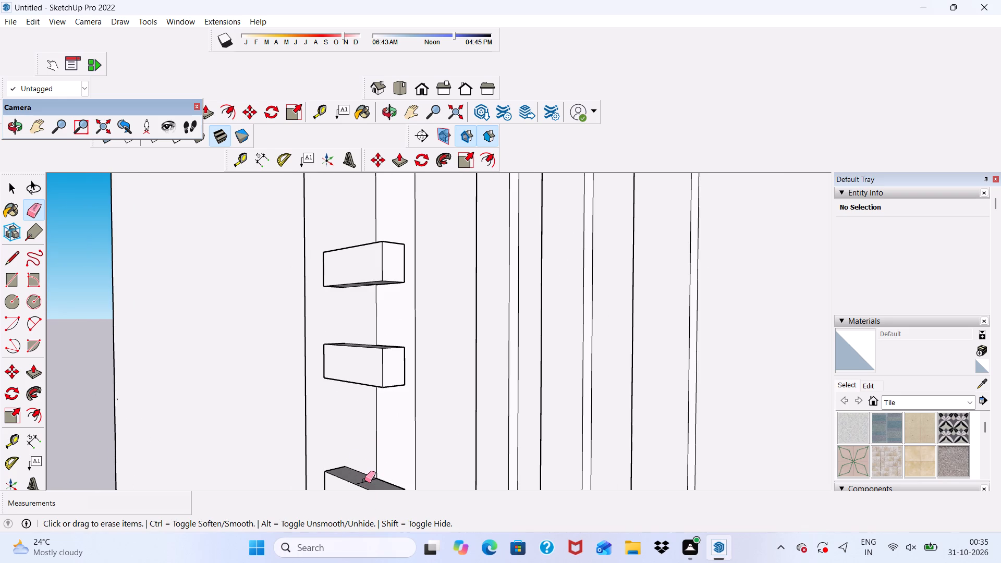
Erase the top-face seams of the seventh and sixth blocks, along with the sixth block's front-face seam.
scroll(372, 466, down, 5)
middle_drag(394, 357, 415, 443)
scroll(407, 438, up, 6)
click(391, 426)
scroll(383, 417, down, 6)
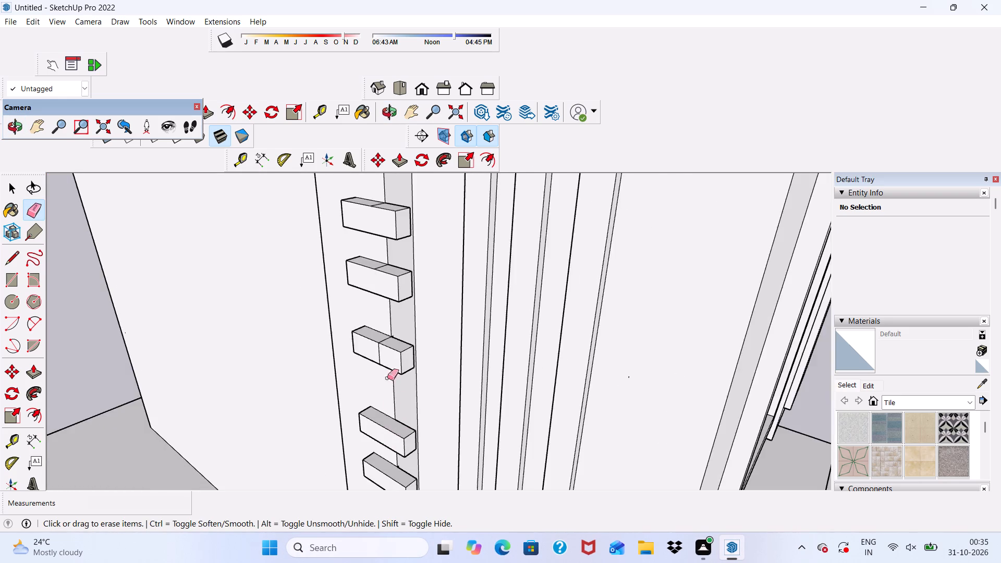
scroll(381, 335, up, 6)
click(389, 345)
drag(377, 368, 371, 374)
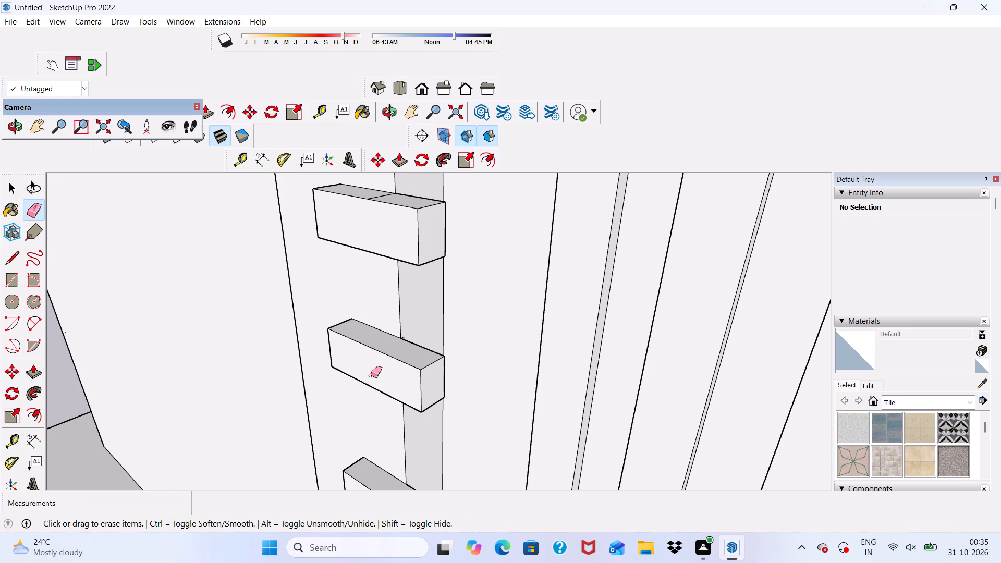
Erase the seam lines on the top faces of the fifth and fourth blocks from the top.
scroll(373, 377, down, 4)
scroll(376, 267, up, 6)
click(376, 263)
scroll(379, 287, down, 5)
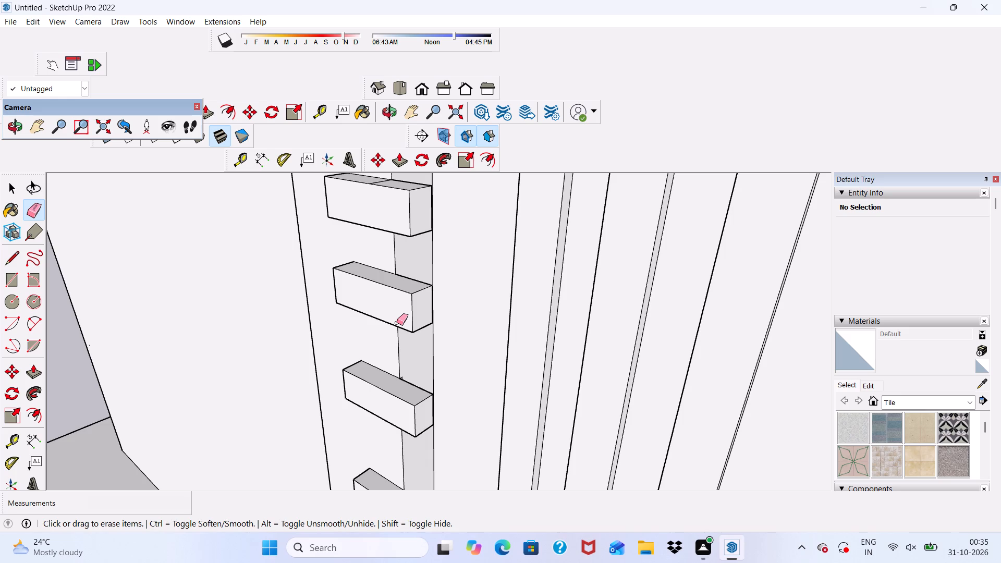
scroll(374, 356, down, 6)
scroll(363, 319, up, 5)
scroll(385, 260, up, 3)
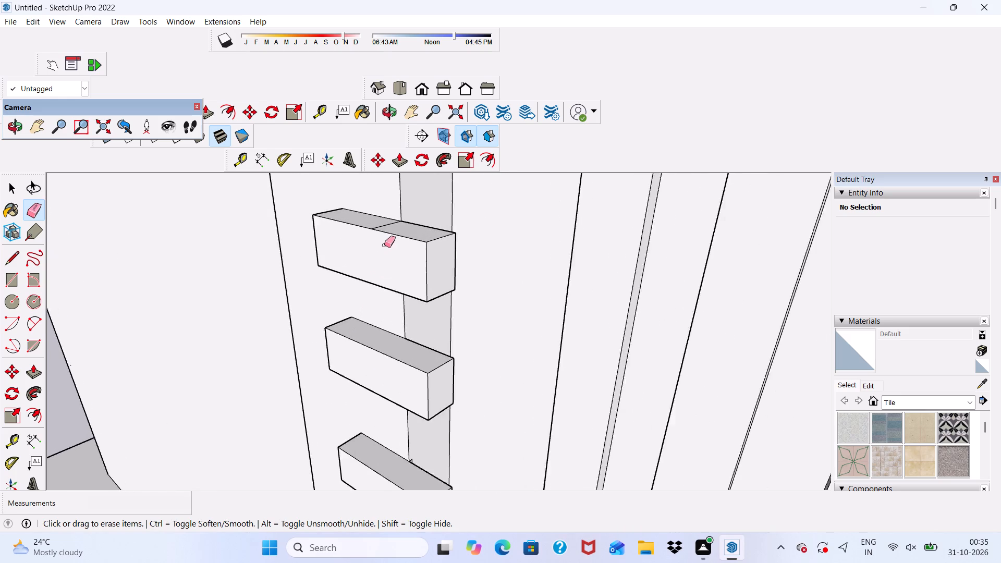
scroll(384, 245, up, 2)
scroll(383, 213, down, 1)
click(383, 224)
Erase the seam lines on the top faces of the third and second blocks from the top.
scroll(387, 244, down, 12)
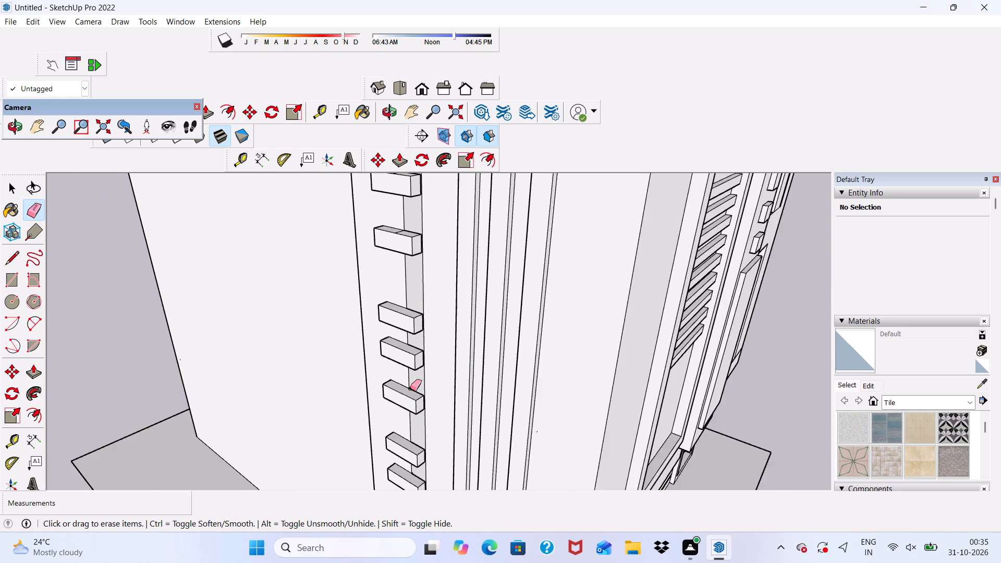
scroll(410, 388, down, 3)
scroll(398, 263, up, 16)
click(367, 263)
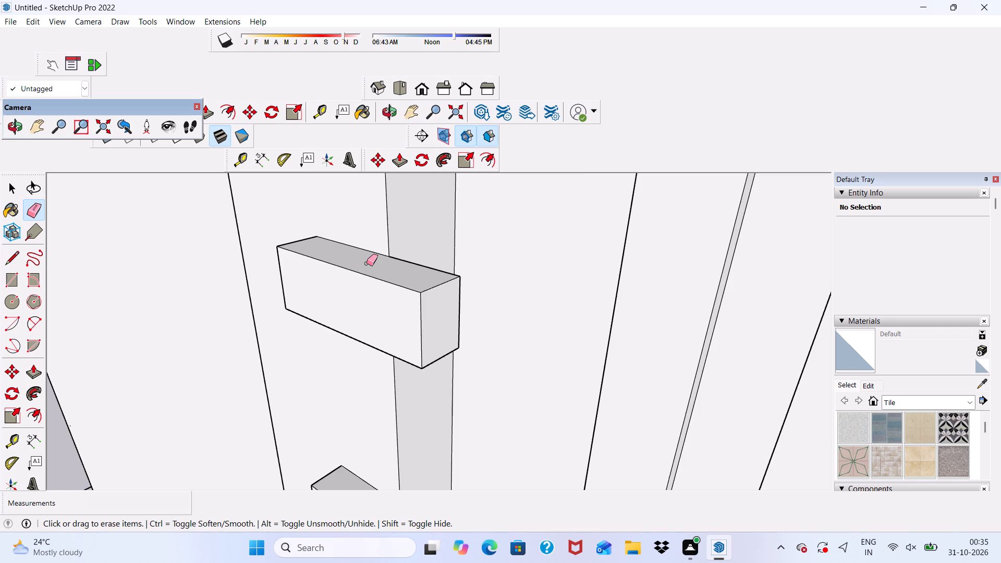
scroll(368, 314, down, 11)
scroll(345, 251, up, 9)
click(392, 268)
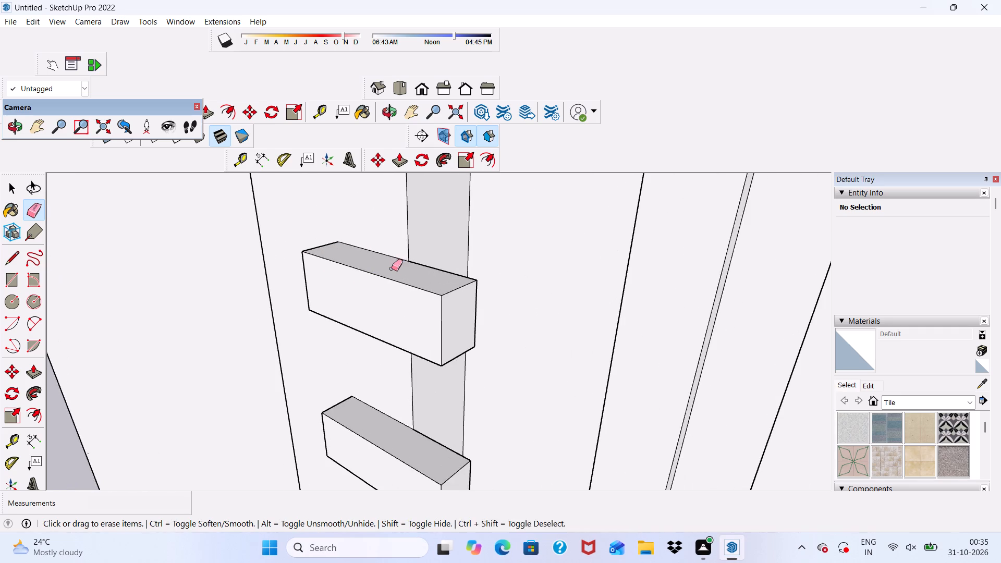
Erase the topmost block's top-face seam and the stray lines on the band's side face just above it.
scroll(389, 268, down, 17)
scroll(406, 283, up, 11)
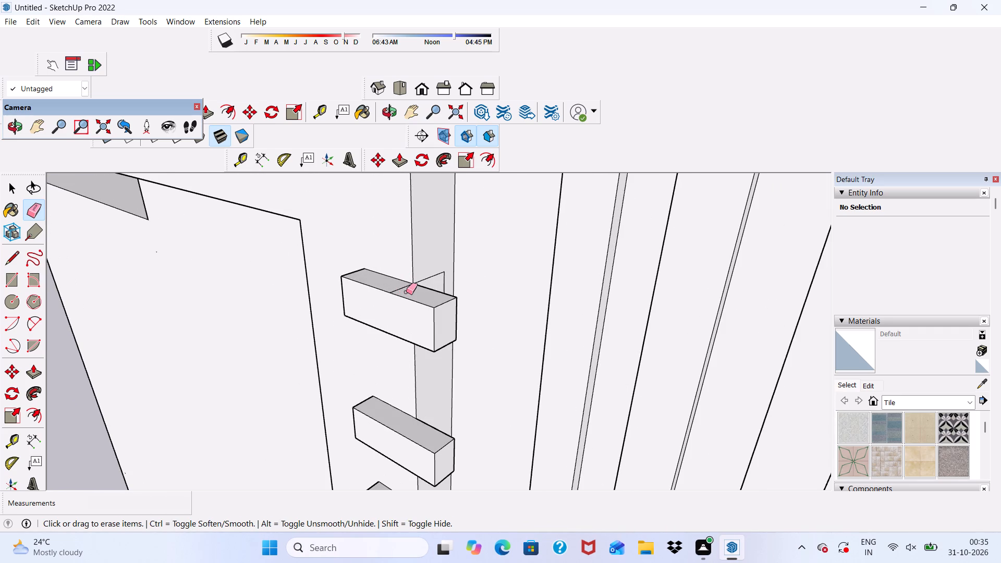
drag(405, 291, 396, 289)
drag(429, 278, 444, 281)
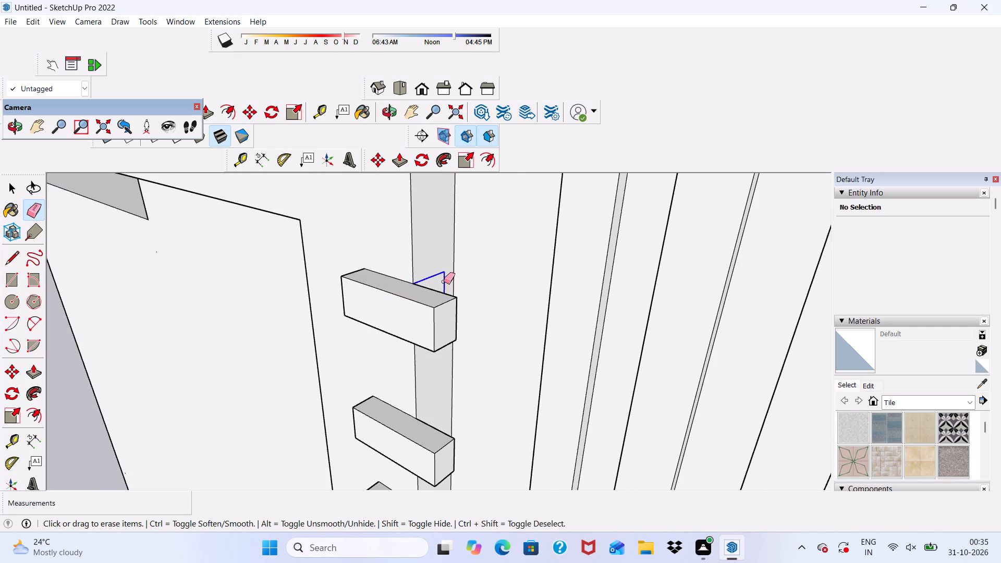
Erase the seam on the topmost block's underside and the stray diagonal line on the band just beneath it.
scroll(428, 249, down, 5)
middle_drag(417, 267, 485, 205)
scroll(502, 231, up, 1)
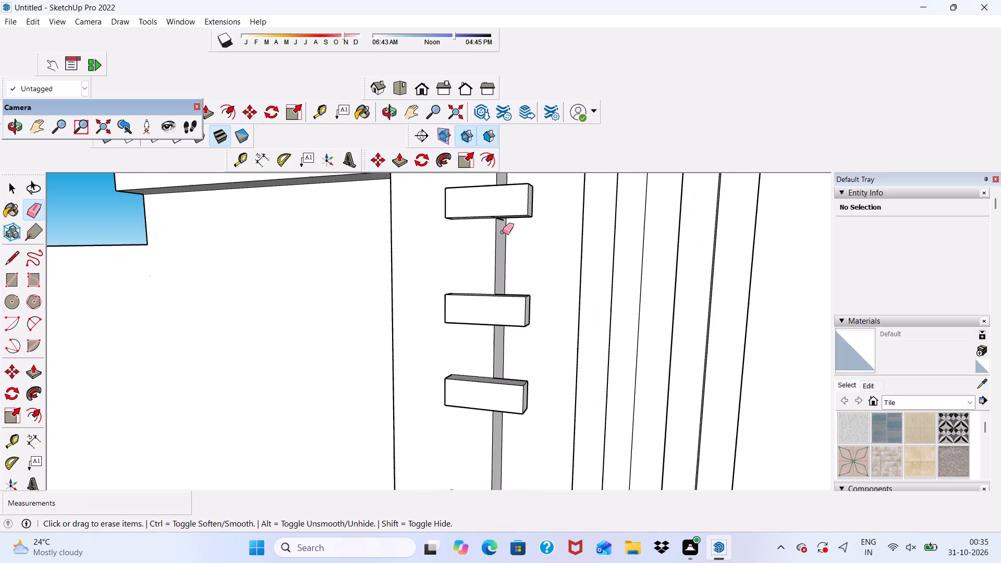
scroll(499, 236, down, 5)
middle_drag(430, 268, 455, 202)
scroll(454, 214, up, 1)
scroll(443, 286, down, 5)
scroll(511, 202, up, 3)
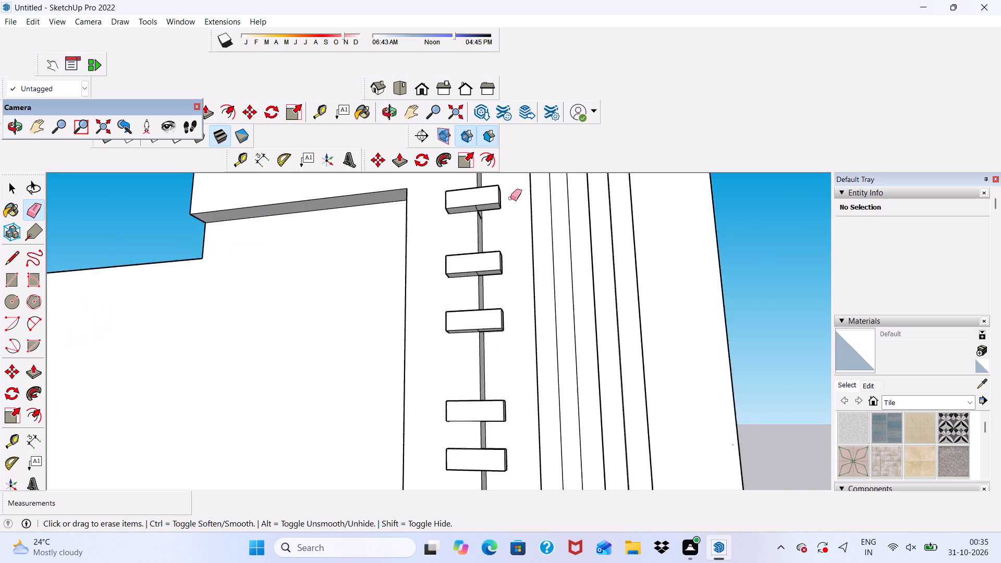
scroll(510, 198, up, 11)
click(472, 204)
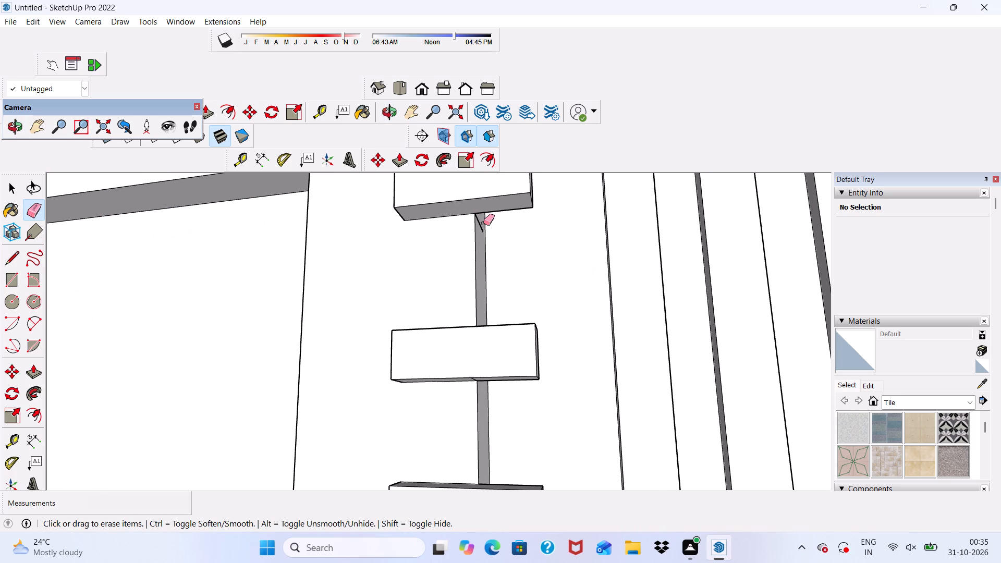
click(482, 224)
Erase the seam lines on the undersides of the second and third blocks from the top.
scroll(482, 277, down, 3)
middle_drag(494, 276, 510, 220)
scroll(495, 322, up, 4)
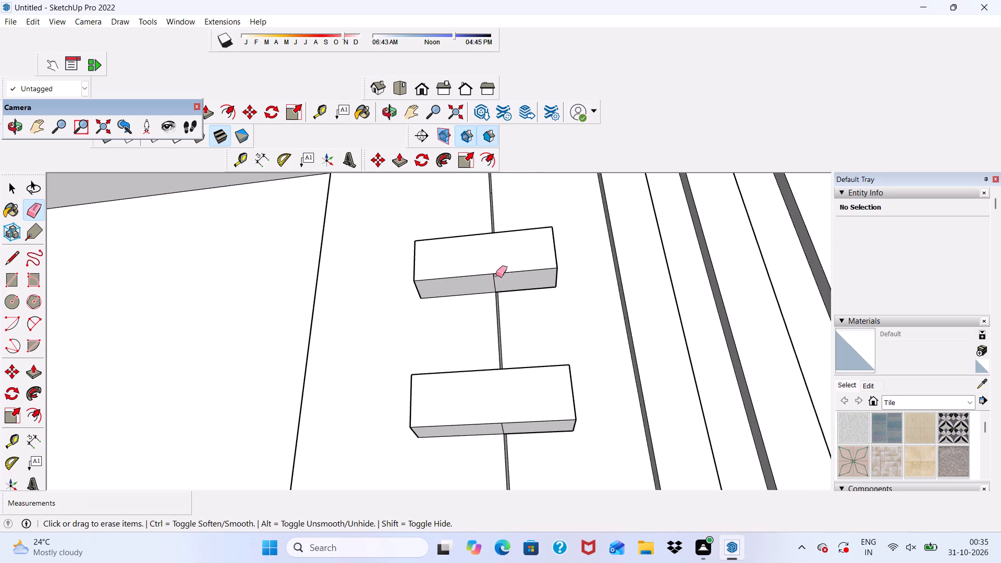
drag(494, 274, 482, 278)
scroll(485, 342, down, 3)
middle_drag(497, 367, 507, 301)
drag(493, 381, 513, 378)
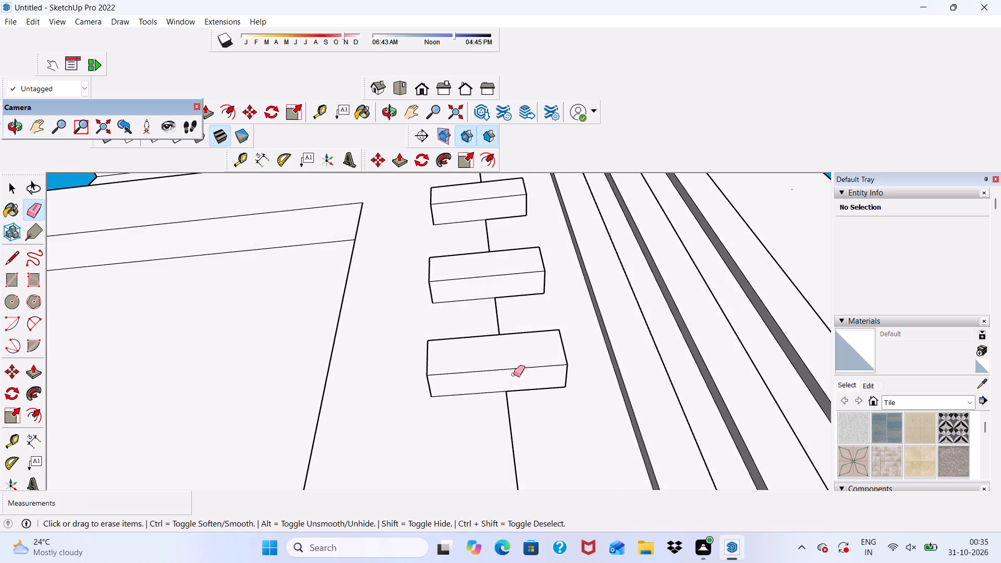
Erase the seam lines on the undersides of the fourth and fifth blocks from the top.
scroll(472, 248, down, 9)
scroll(492, 436, up, 8)
drag(520, 352, 529, 348)
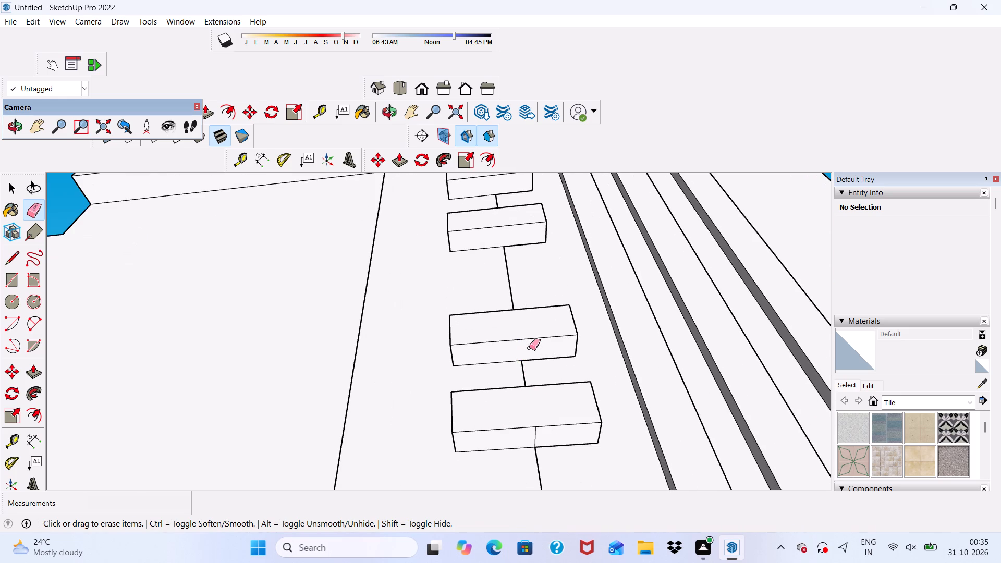
scroll(511, 454, down, 1)
scroll(508, 472, up, 2)
drag(537, 435, 545, 432)
Erase the seam lines on the undersides of the sixth and seventh blocks from the top.
scroll(487, 333, down, 9)
scroll(536, 522, up, 4)
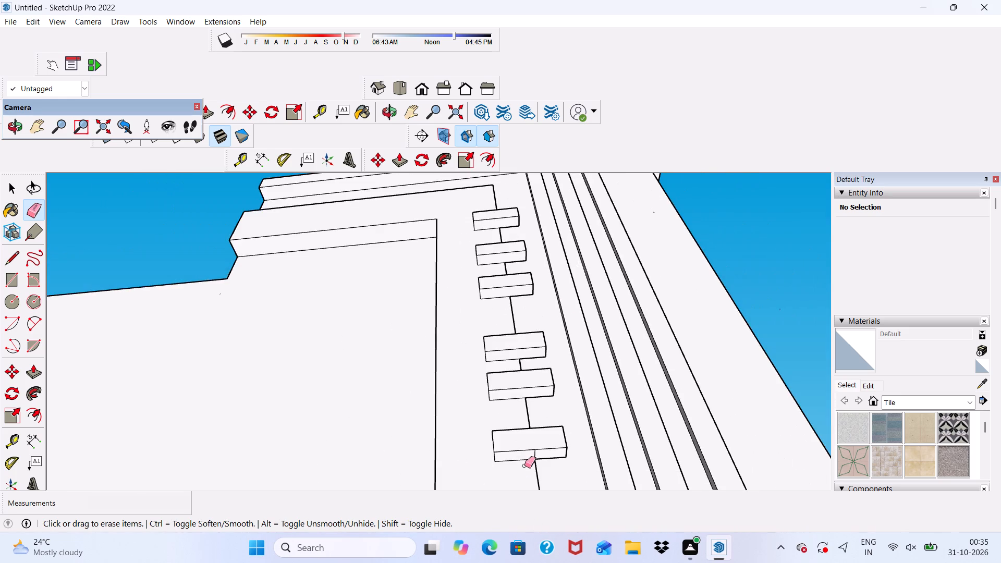
scroll(524, 466, up, 3)
drag(535, 456, 543, 449)
scroll(528, 388, down, 5)
scroll(533, 327, down, 5)
scroll(522, 484, up, 2)
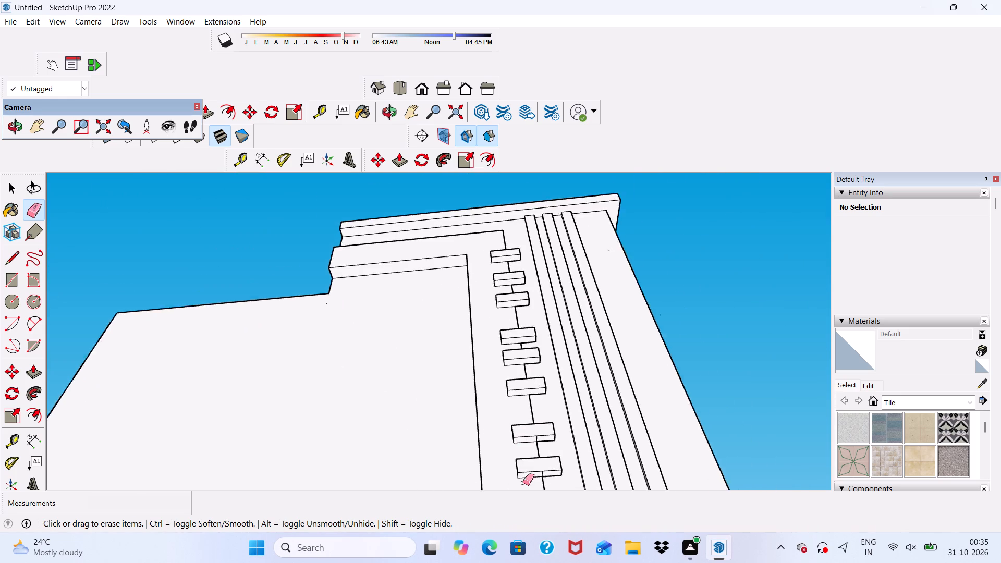
scroll(523, 483, up, 12)
drag(527, 429, 535, 426)
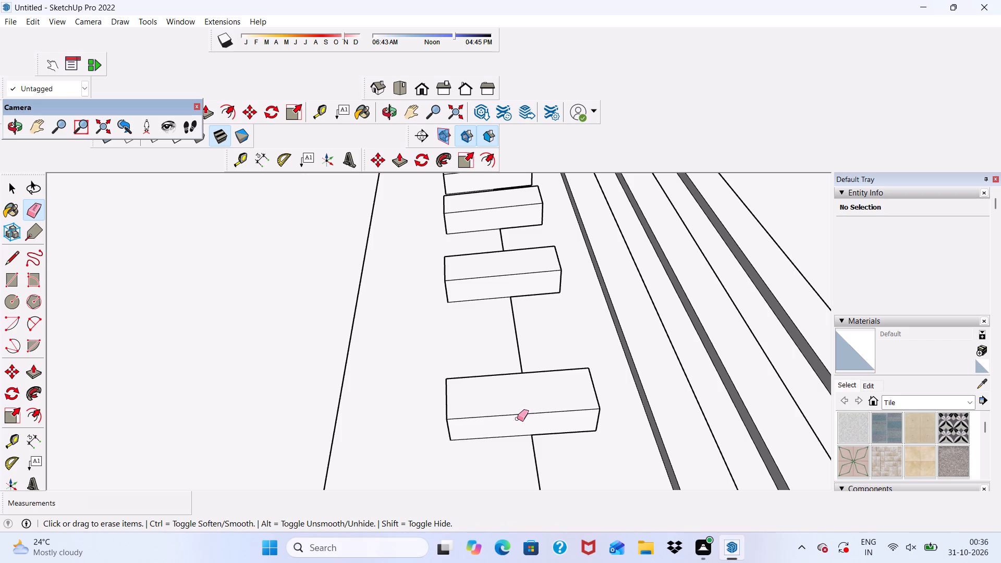
Erase the seam lines on the undersides of the eighth and ninth blocks from the top.
scroll(514, 408, down, 8)
scroll(520, 358, down, 5)
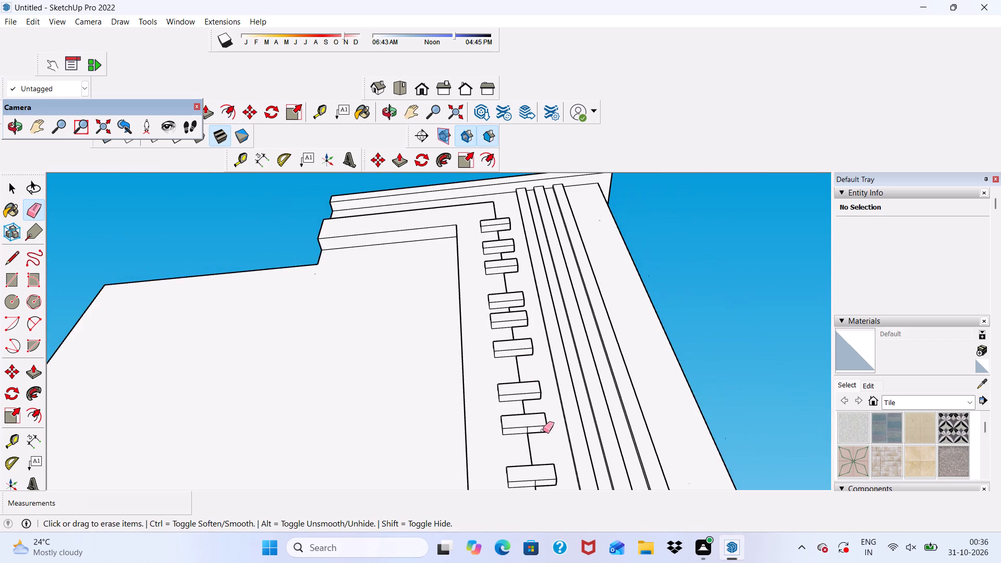
middle_drag(549, 436, 551, 405)
scroll(513, 463, up, 6)
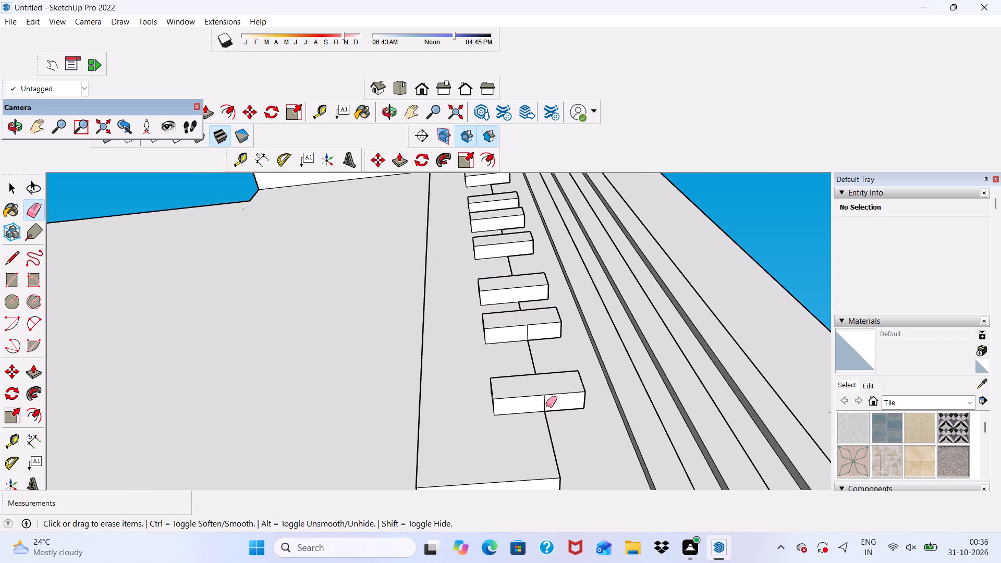
click(544, 402)
drag(523, 331, 534, 331)
Examine the projecting blocks and L-shaped band from several angles for leftover seam or stray lines.
scroll(528, 344, down, 4)
middle_drag(540, 368, 350, 448)
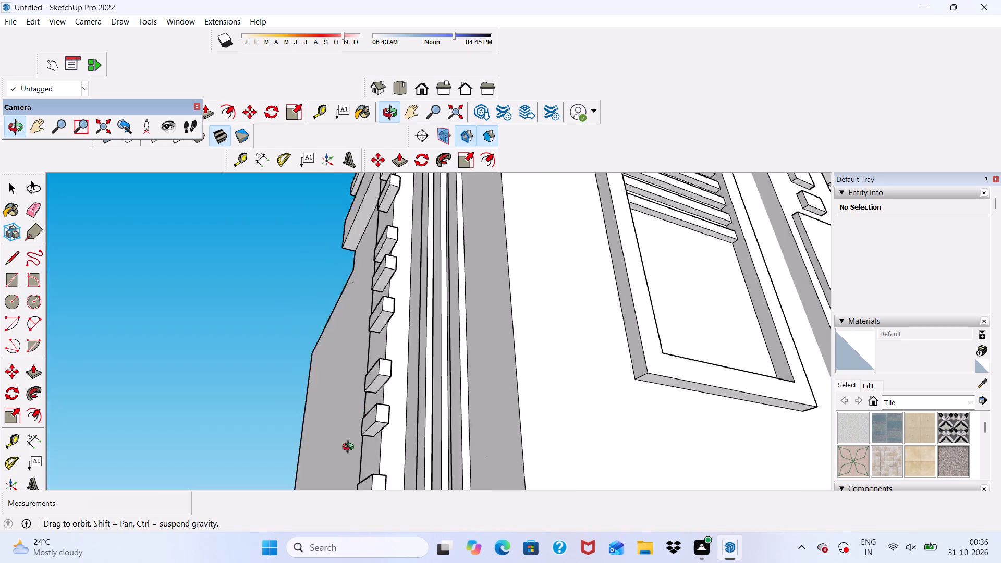
middle_drag(350, 448, 513, 427)
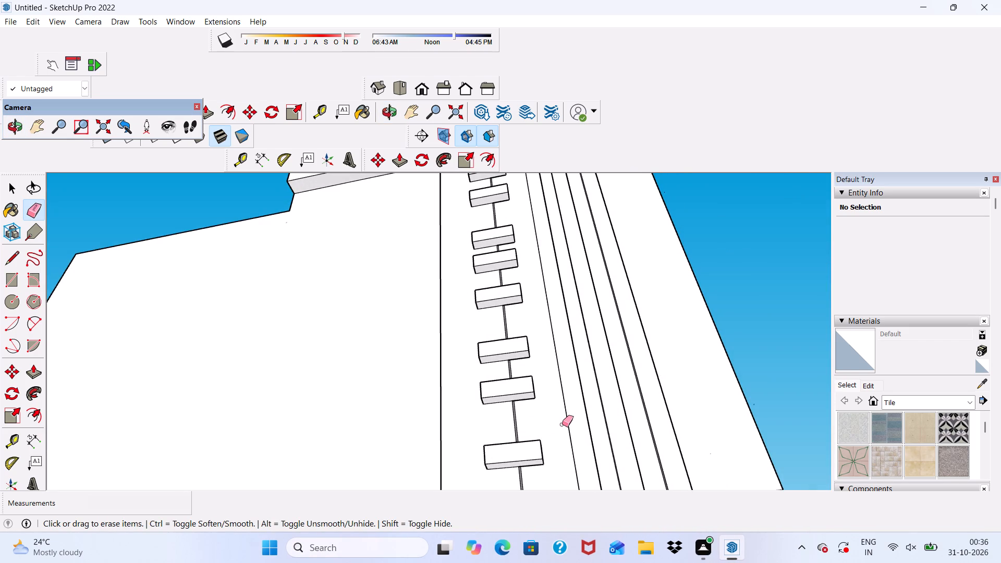
click(562, 424)
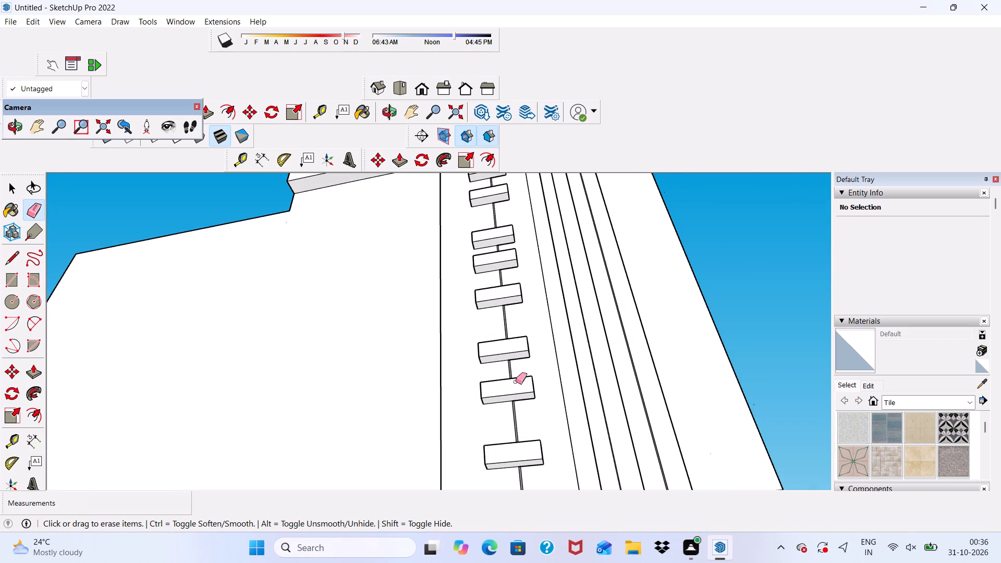
key(space)
scroll(468, 368, down, 4)
middle_drag(470, 376, 616, 506)
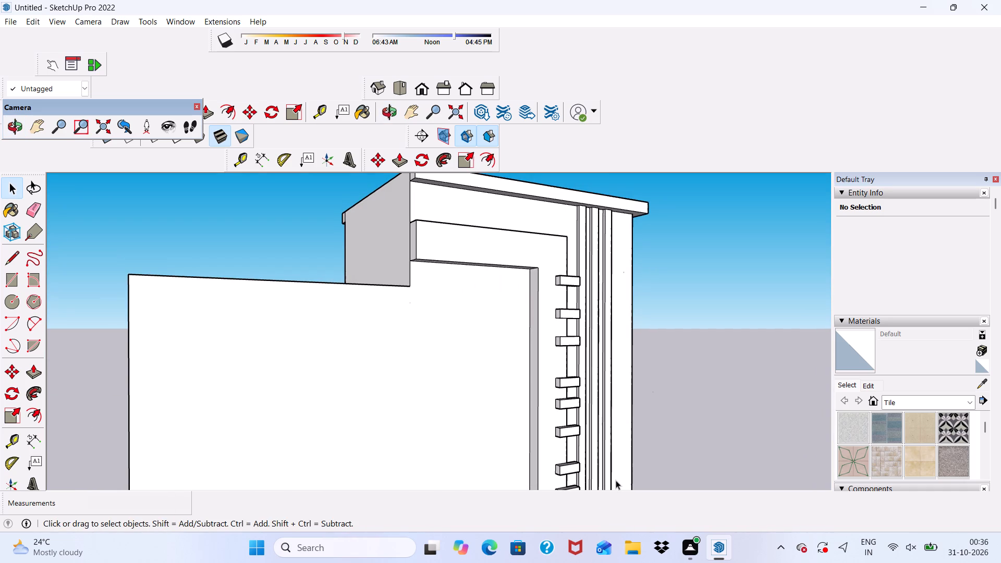
scroll(614, 478, down, 2)
middle_drag(614, 477, 526, 479)
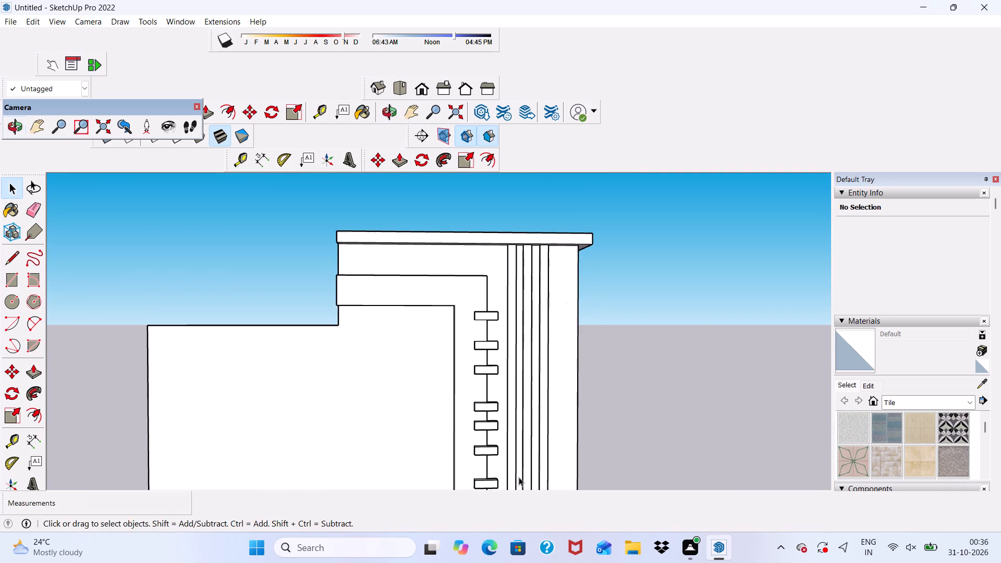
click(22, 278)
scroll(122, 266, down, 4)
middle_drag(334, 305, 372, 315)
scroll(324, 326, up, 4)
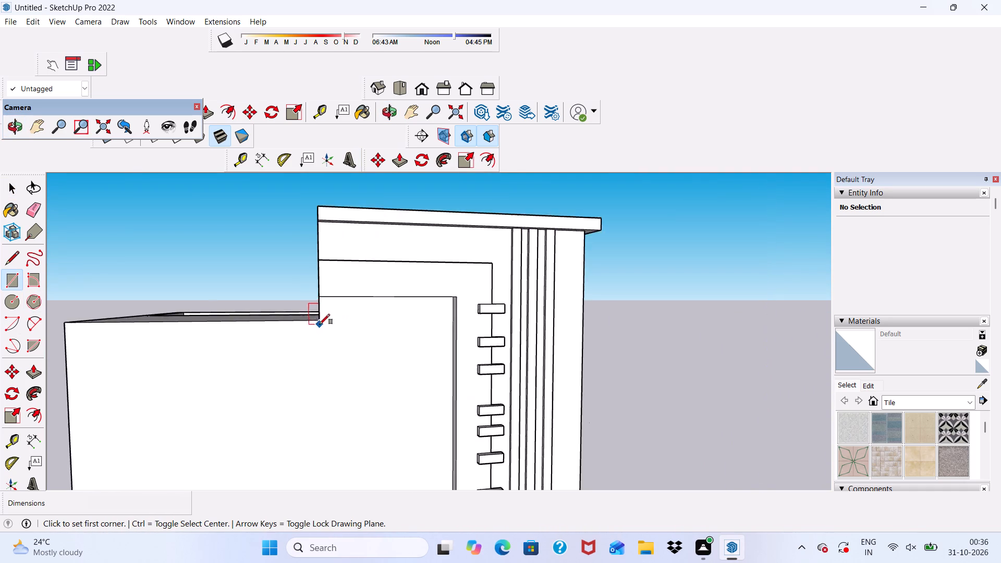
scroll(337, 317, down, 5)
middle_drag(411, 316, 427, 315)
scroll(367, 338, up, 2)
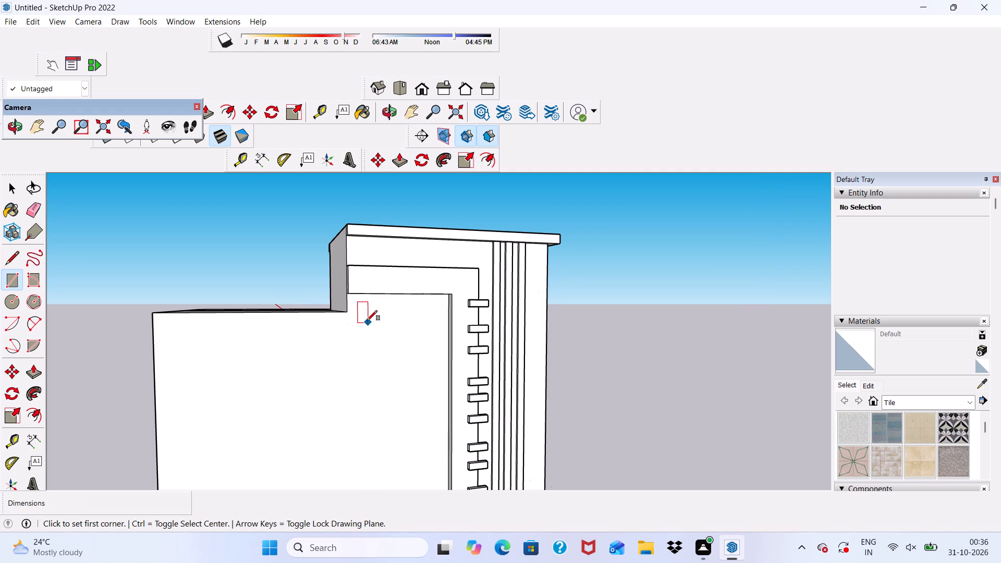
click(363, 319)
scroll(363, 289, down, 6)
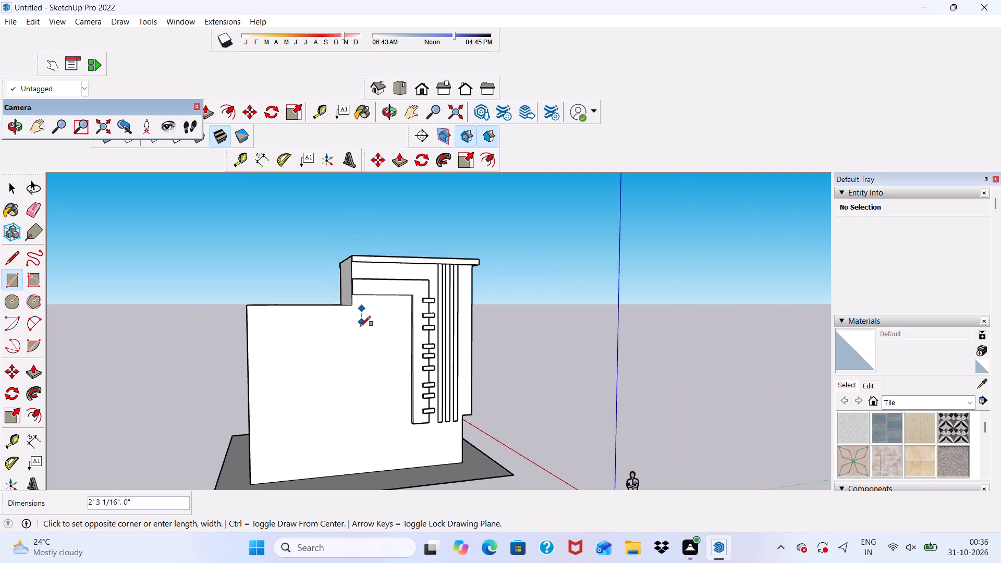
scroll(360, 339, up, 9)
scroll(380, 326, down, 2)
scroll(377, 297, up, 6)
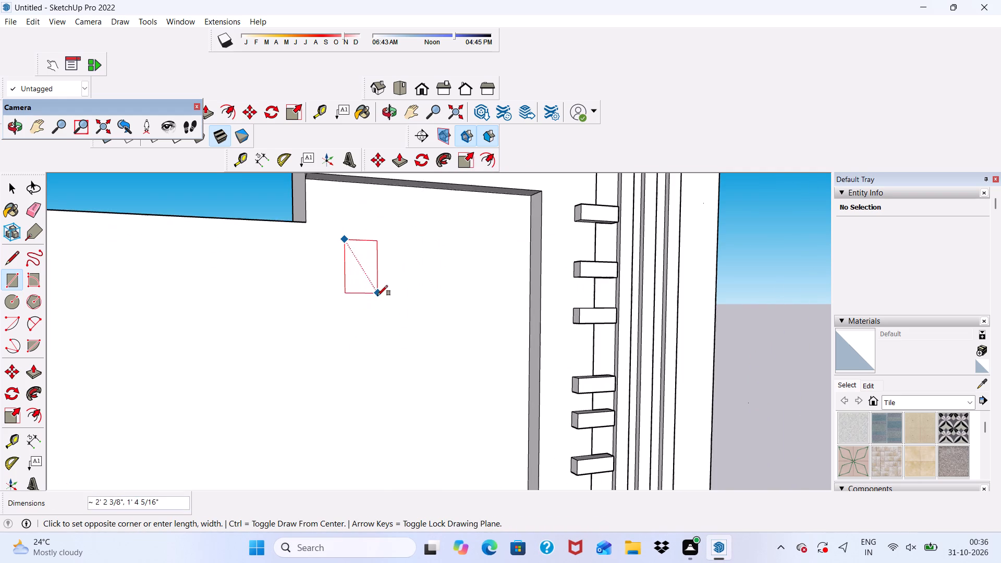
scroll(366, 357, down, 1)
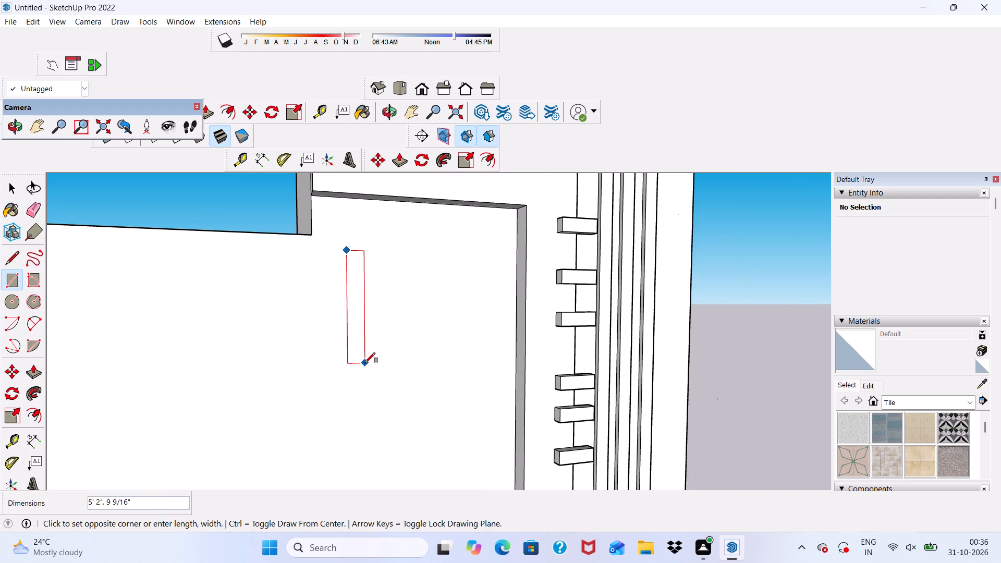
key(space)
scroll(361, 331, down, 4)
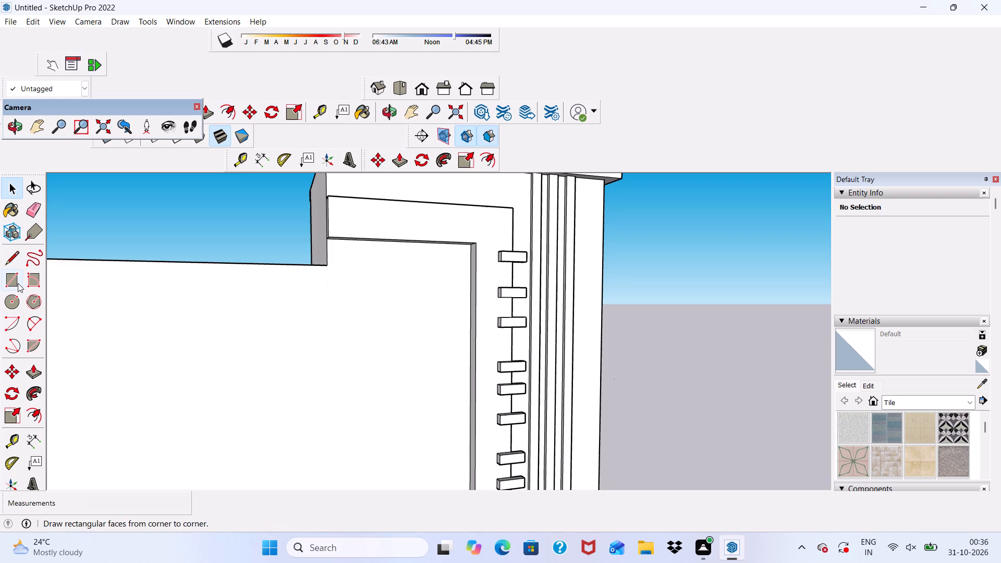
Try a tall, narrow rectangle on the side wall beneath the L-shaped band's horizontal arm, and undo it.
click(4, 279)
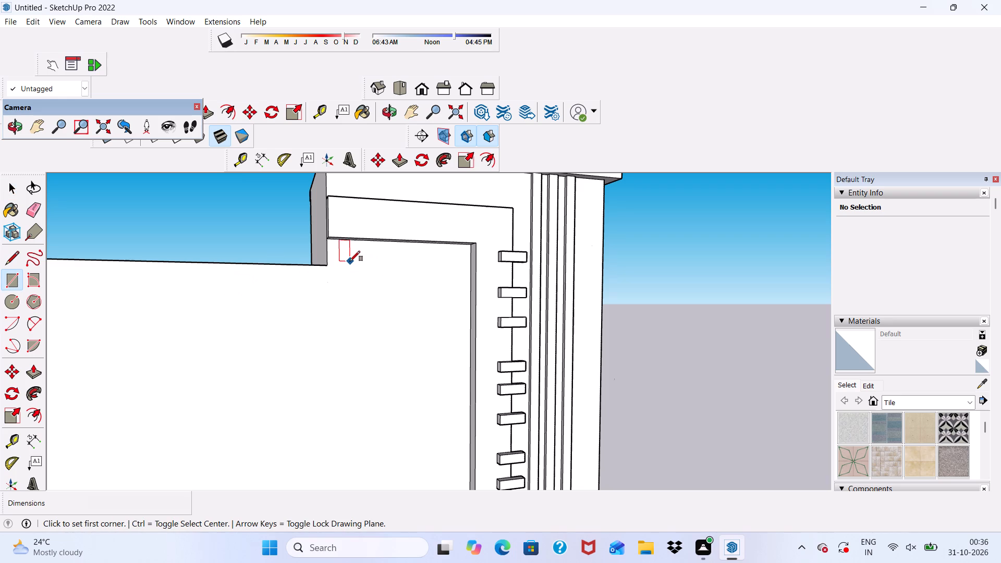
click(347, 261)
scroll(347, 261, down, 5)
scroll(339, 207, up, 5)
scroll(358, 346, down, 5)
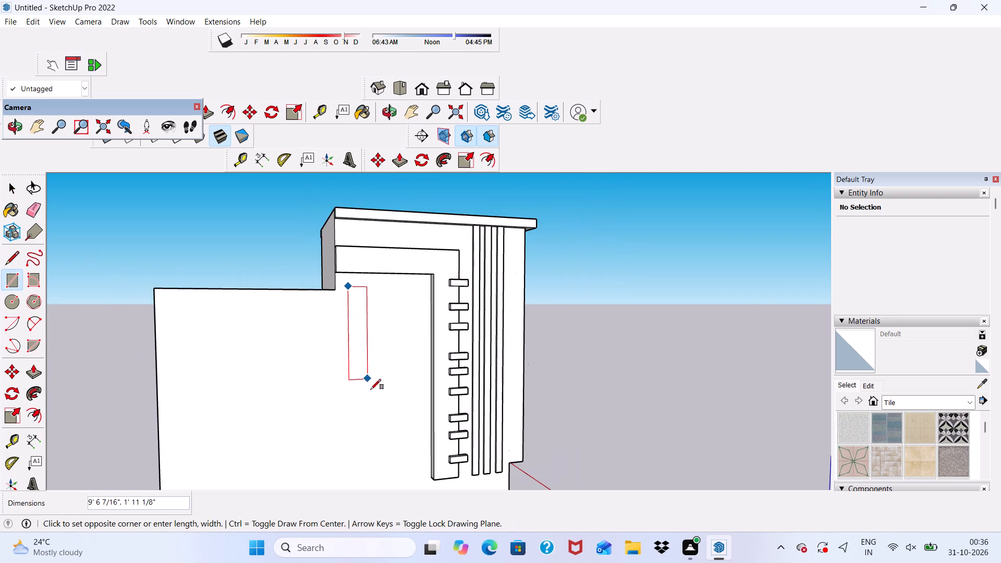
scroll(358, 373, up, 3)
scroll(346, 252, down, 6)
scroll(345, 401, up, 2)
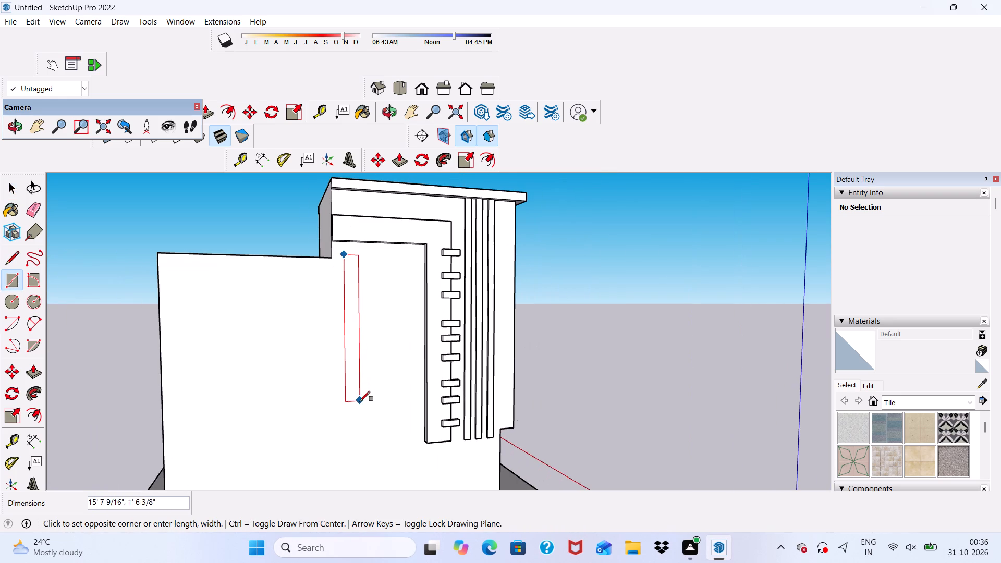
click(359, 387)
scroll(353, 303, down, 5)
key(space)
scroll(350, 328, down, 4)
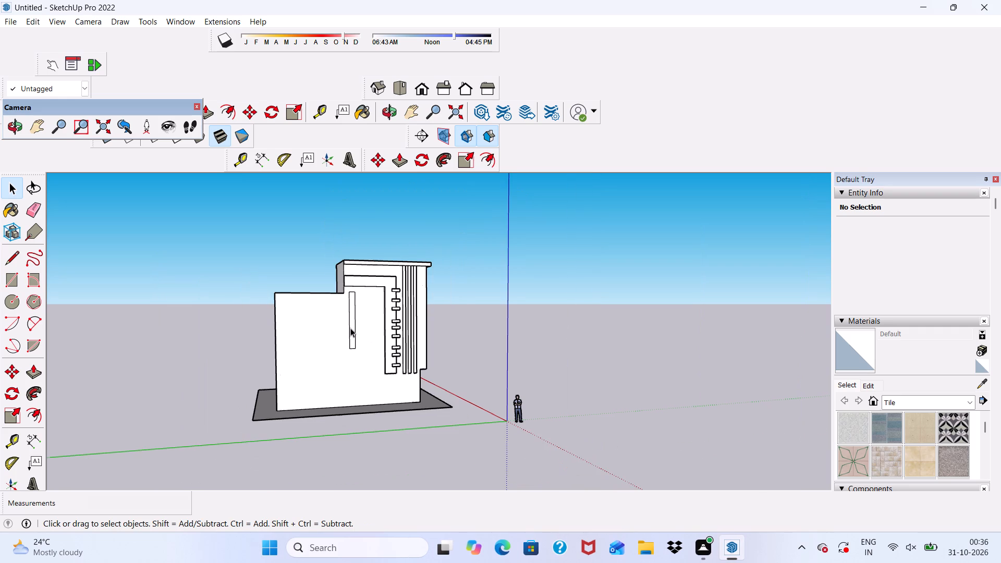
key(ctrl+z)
Draw a tall, narrow rectangle of about 6.3 ft² on the side wall, just below the inner end of the band's horizontal arm.
click(4, 282)
scroll(337, 309, up, 8)
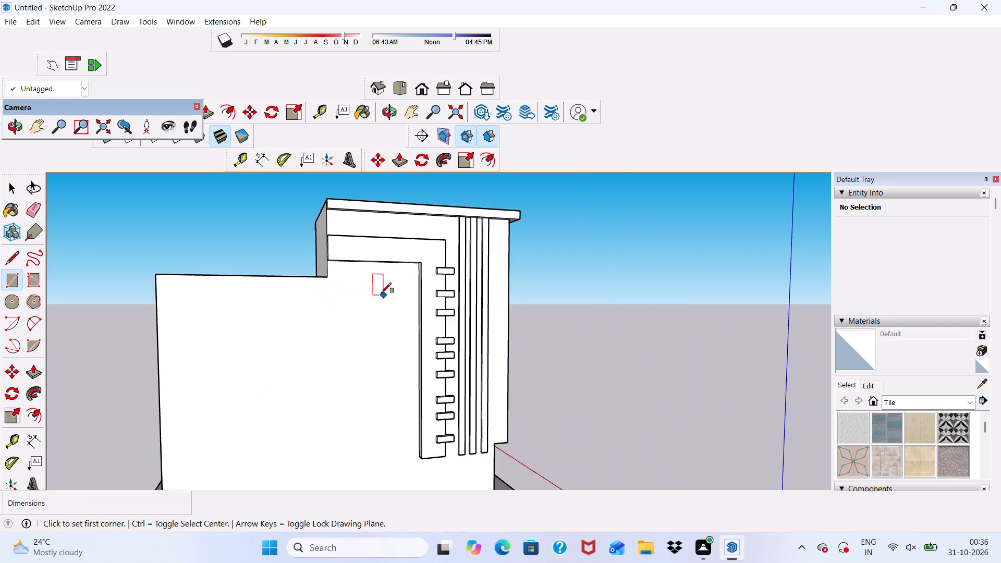
middle_drag(381, 292, 368, 248)
scroll(368, 248, up, 4)
click(320, 237)
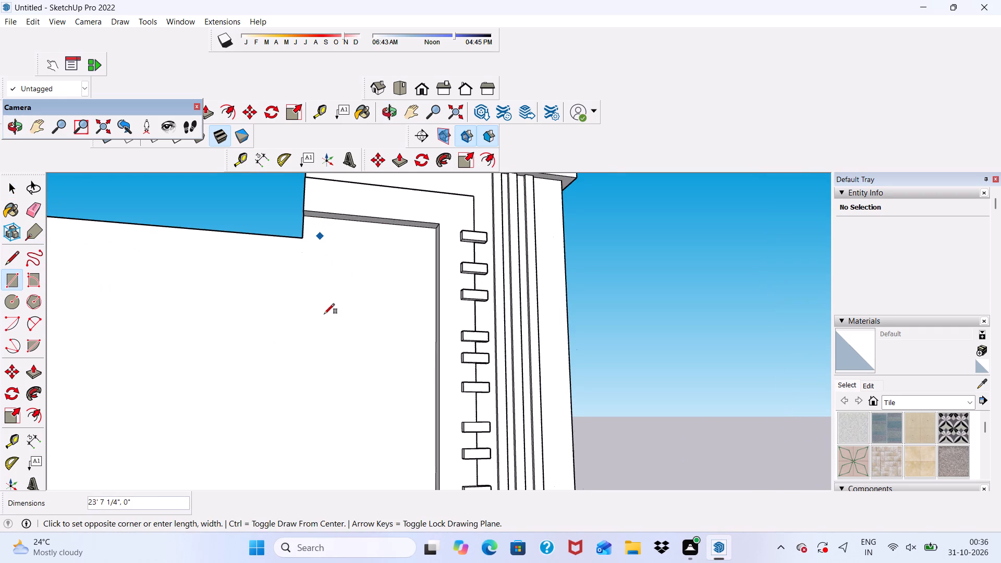
click(328, 332)
scroll(329, 289, down, 5)
middle_drag(356, 332, 357, 375)
click(328, 341)
scroll(328, 341, up, 4)
key(space)
Make two horizontal copies of the narrow rectangle toward the block column, placing the first about 2' 9" away, for a row of three.
double_click(325, 331)
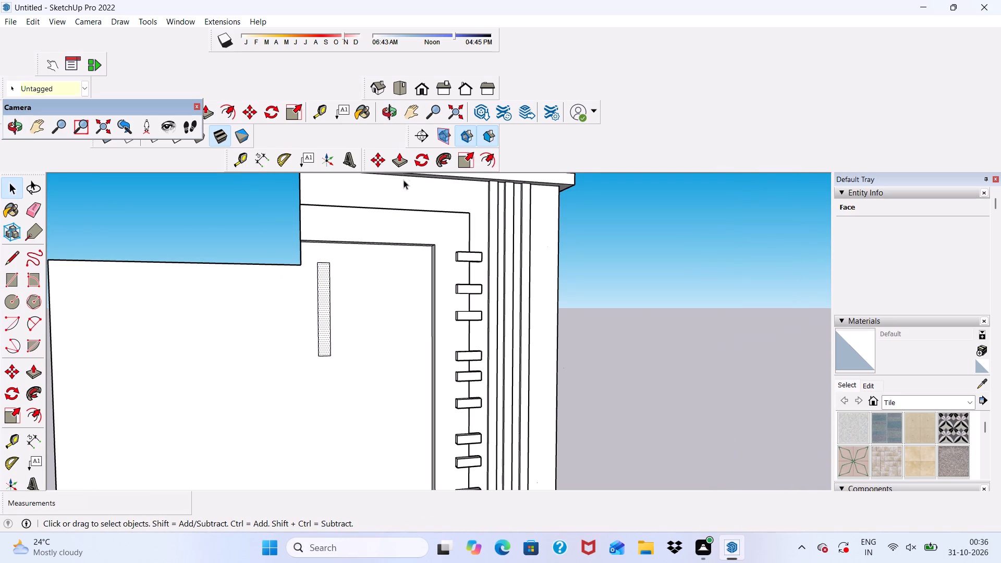
click(382, 162)
click(318, 334)
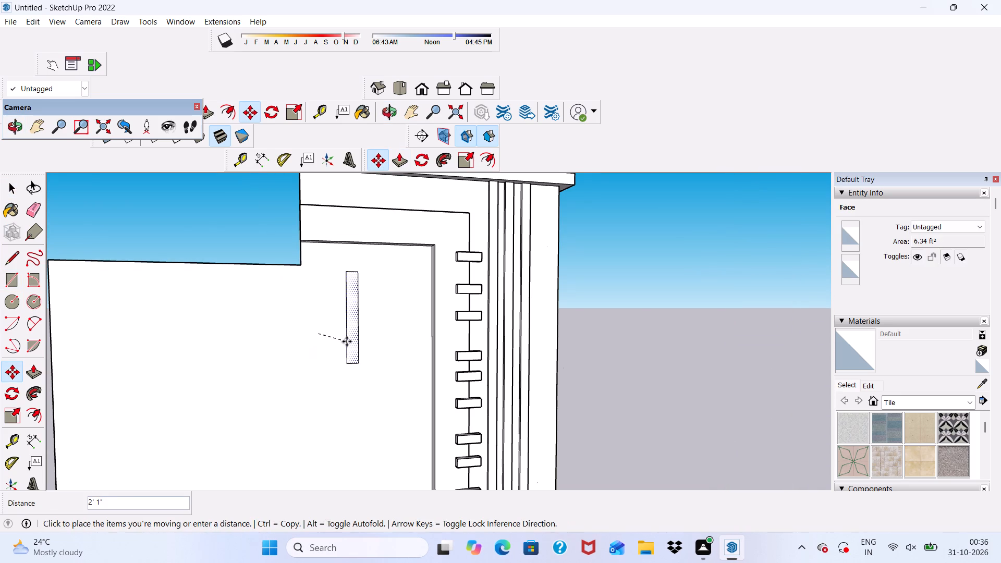
ctrl+click(345, 342)
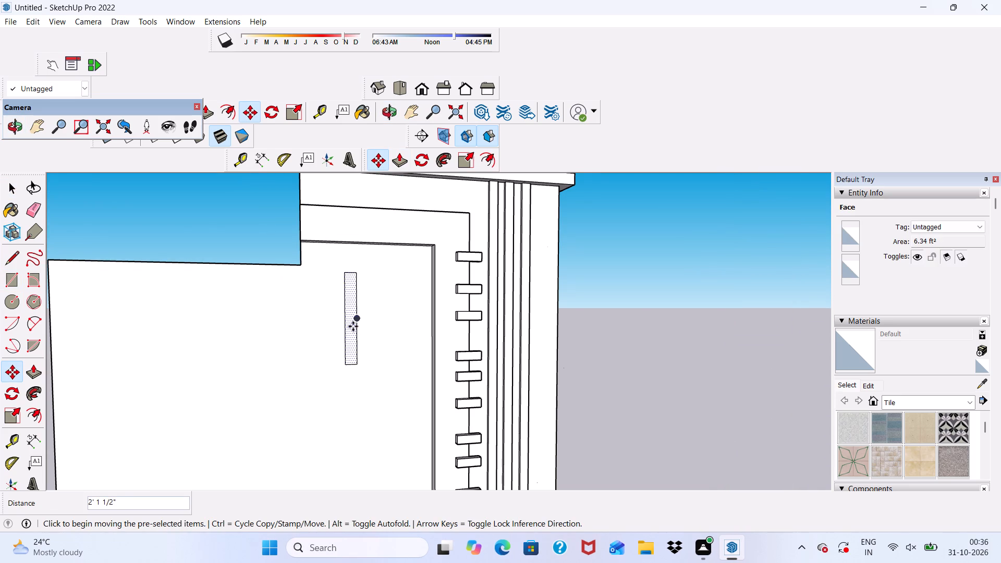
key(ctrl+z)
click(325, 320)
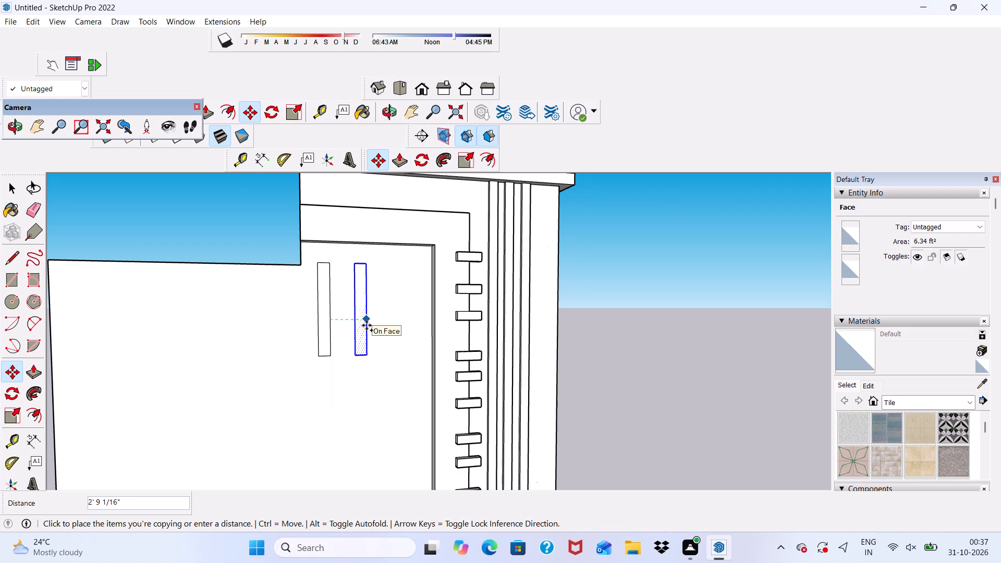
click(367, 325)
click(362, 327)
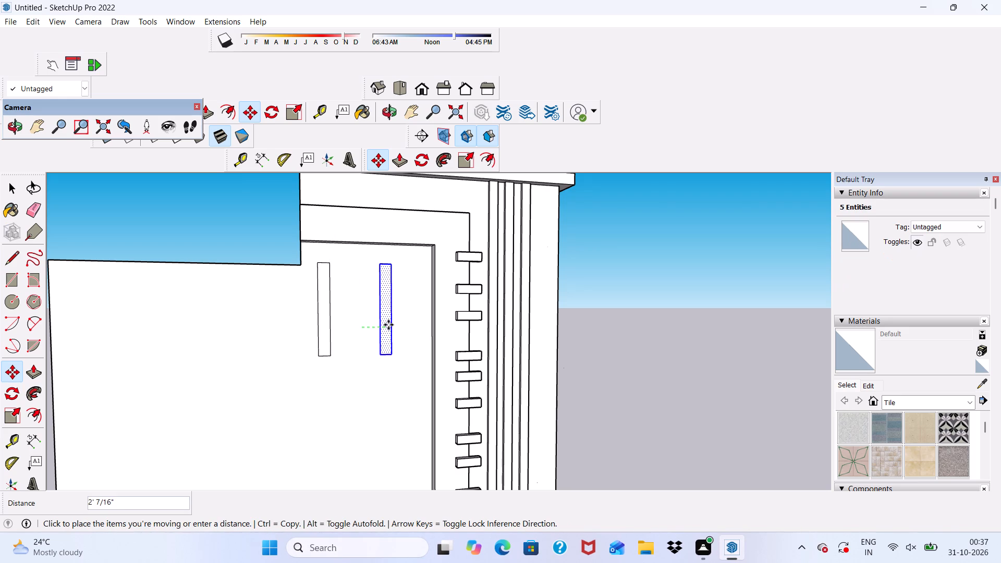
click(396, 323)
Copy the rectangle nearest the block column about 12' straight down the wall, starting a second row.
scroll(387, 296, down, 5)
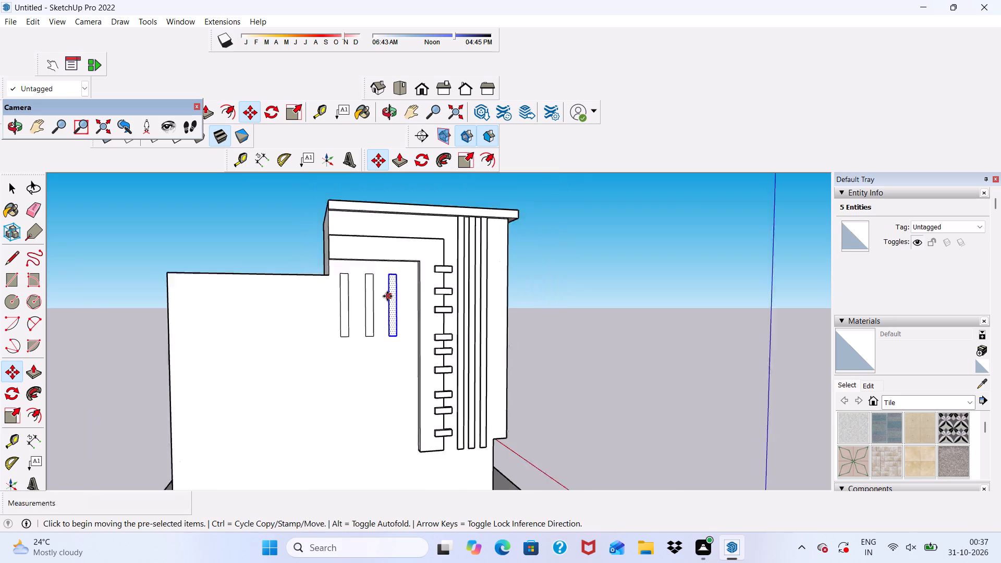
scroll(387, 296, down, 6)
middle_drag(398, 360, 381, 384)
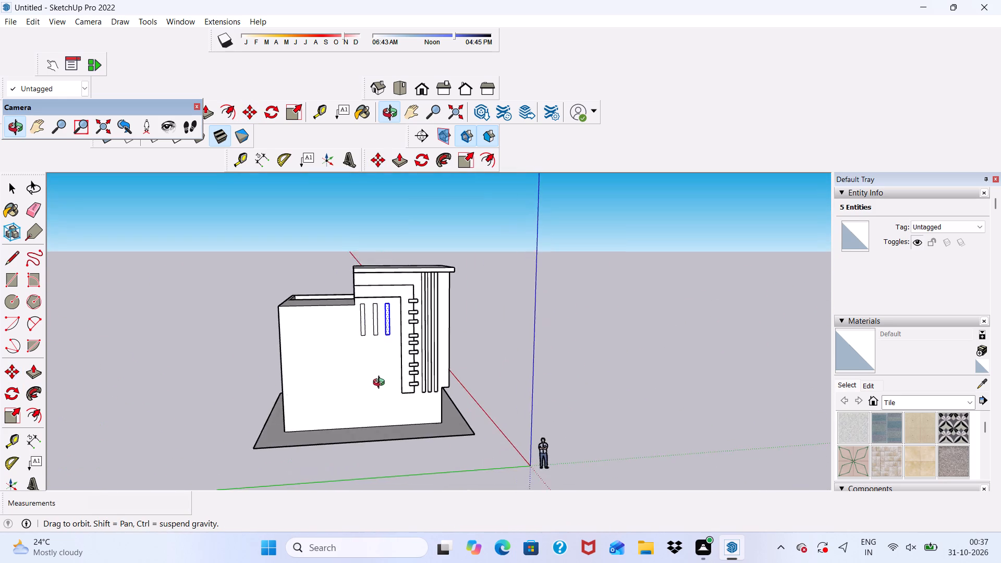
middle_drag(381, 384, 382, 381)
scroll(384, 338, up, 6)
click(389, 326)
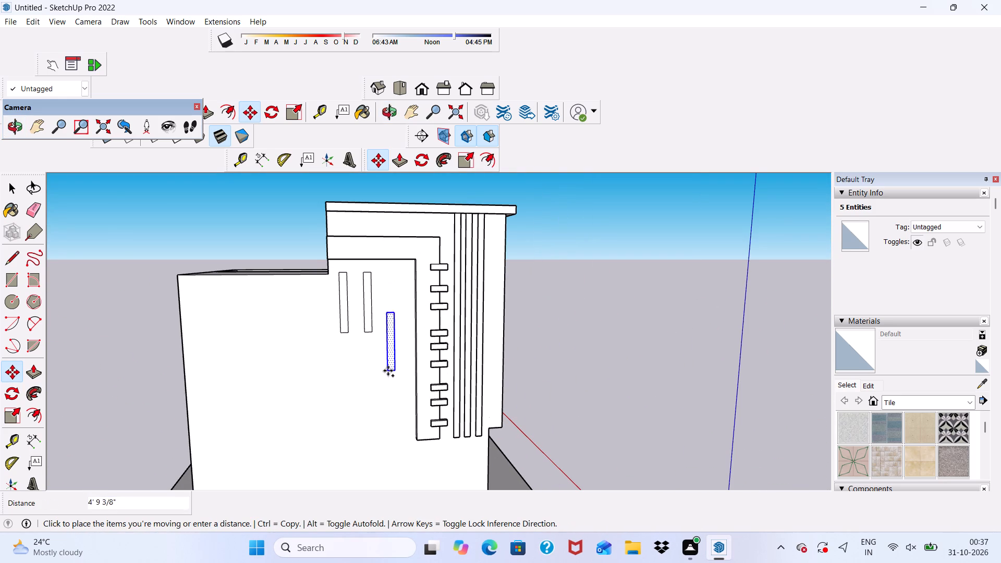
click(391, 428)
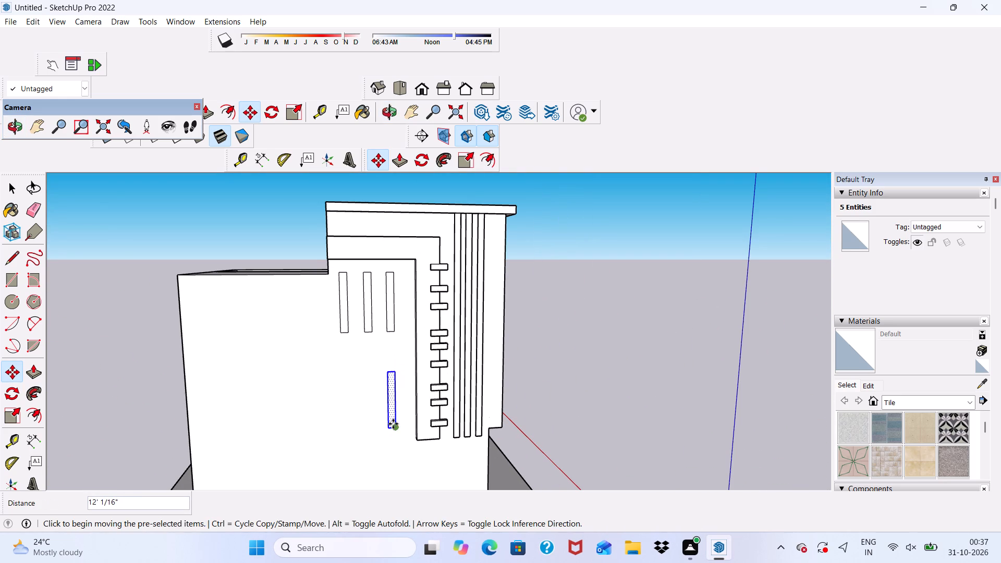
Make two horizontal copies of the second-row rectangle away from the block column, spaced about 2' 11" and 3' 2", completing the row.
click(393, 424)
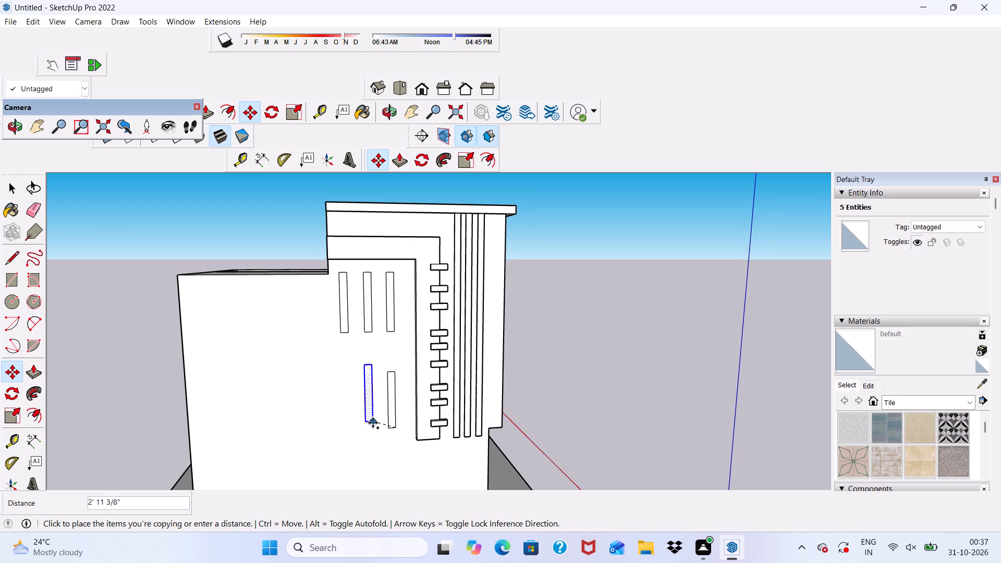
click(373, 425)
click(369, 427)
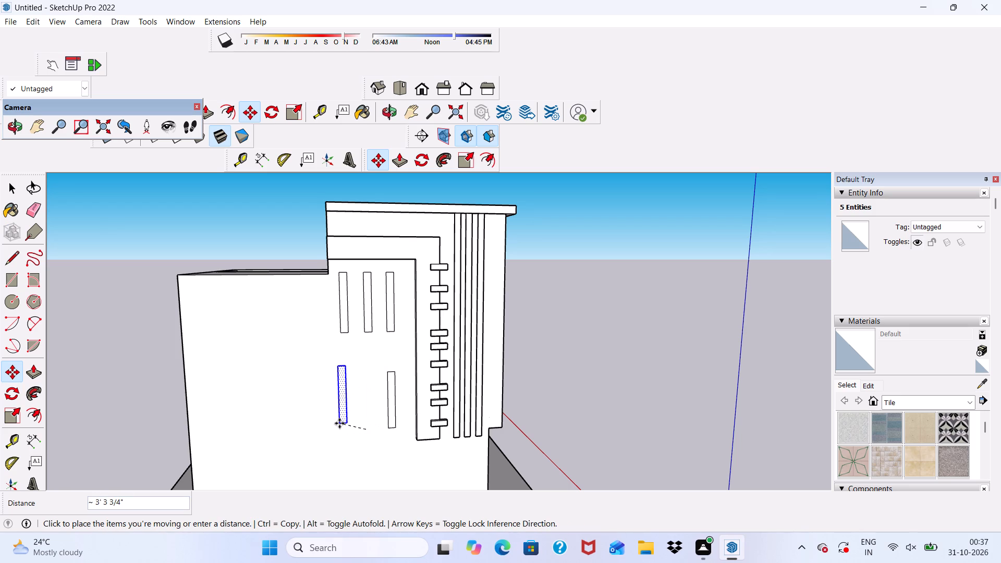
click(339, 428)
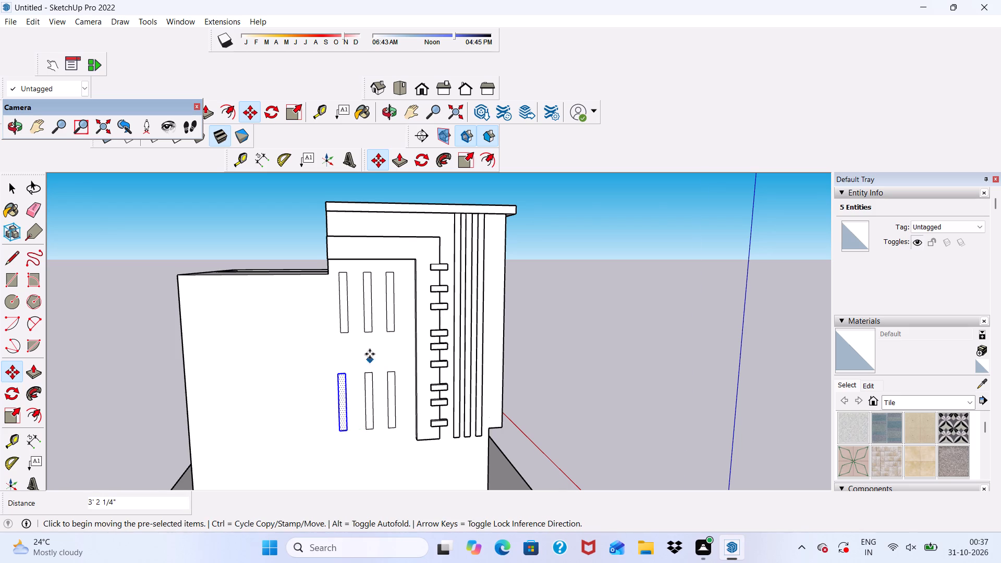
Copy the second-row rectangle farthest from the block column about 8' straight down the wall, starting a third row.
scroll(369, 346, down, 6)
middle_drag(378, 376, 370, 351)
scroll(379, 397, up, 8)
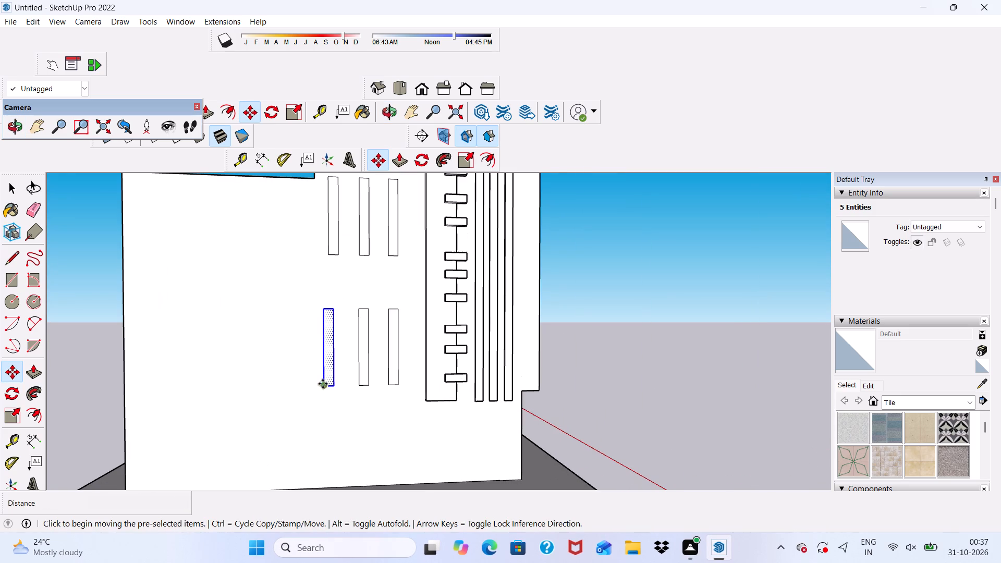
click(323, 383)
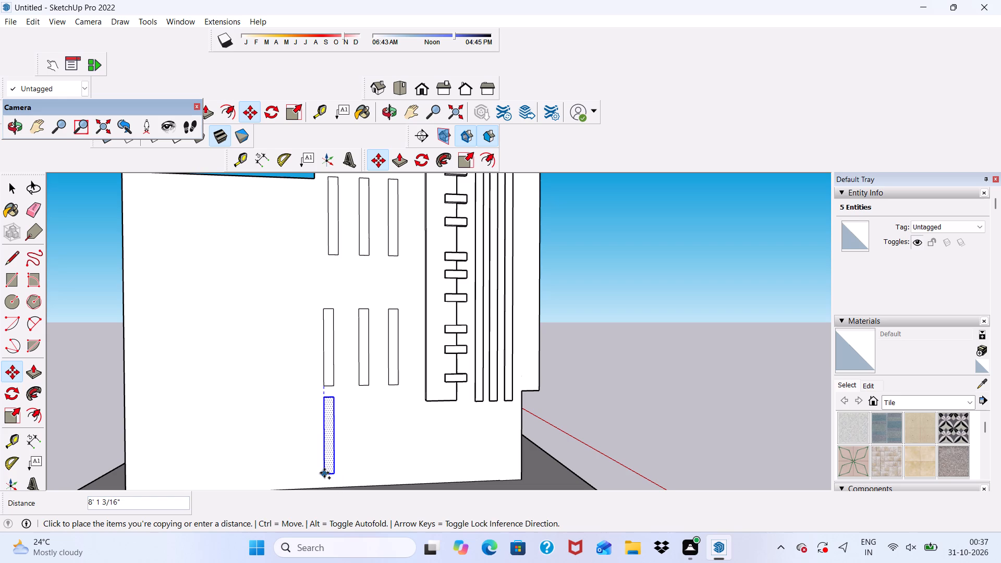
click(323, 476)
Make two horizontal copies of the third-row rectangle toward the block column, spaced about 3' 4" and 2' 4", completing the row.
click(325, 472)
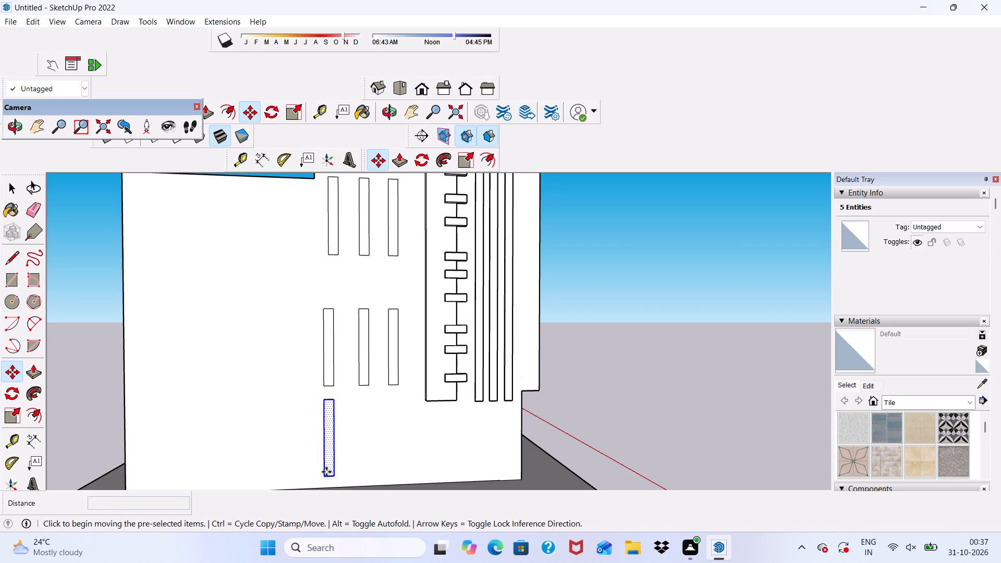
click(361, 472)
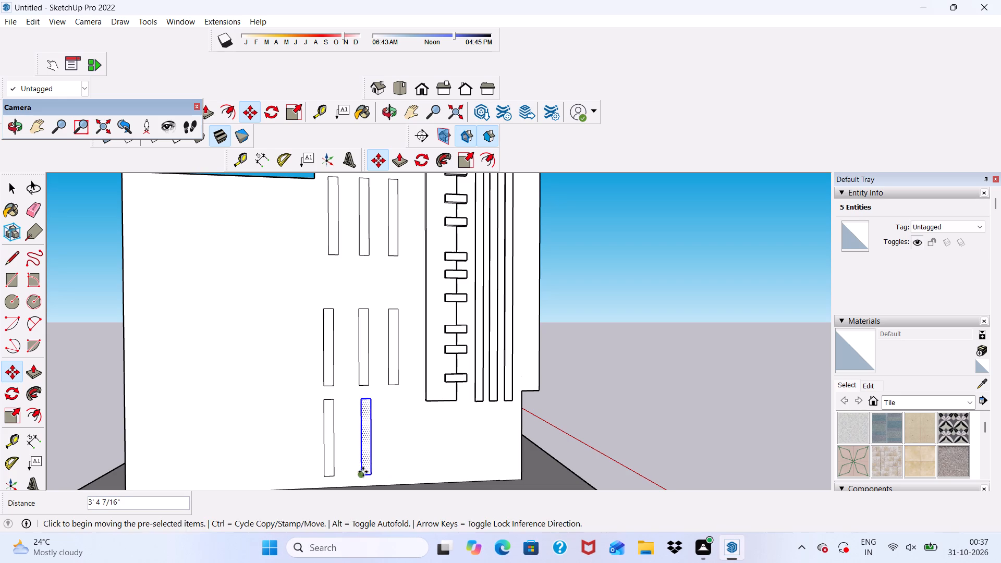
click(368, 472)
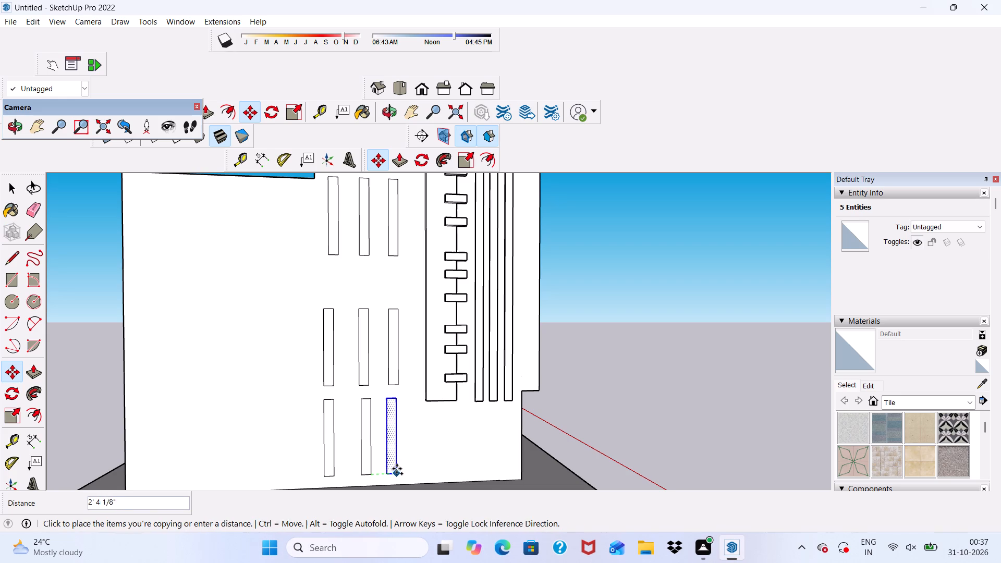
click(397, 469)
Move the middle row's rectangle farthest from the block column straight up to even out the gaps between the rows.
scroll(374, 423, down, 4)
key(space)
scroll(376, 402, up, 4)
scroll(331, 368, up, 2)
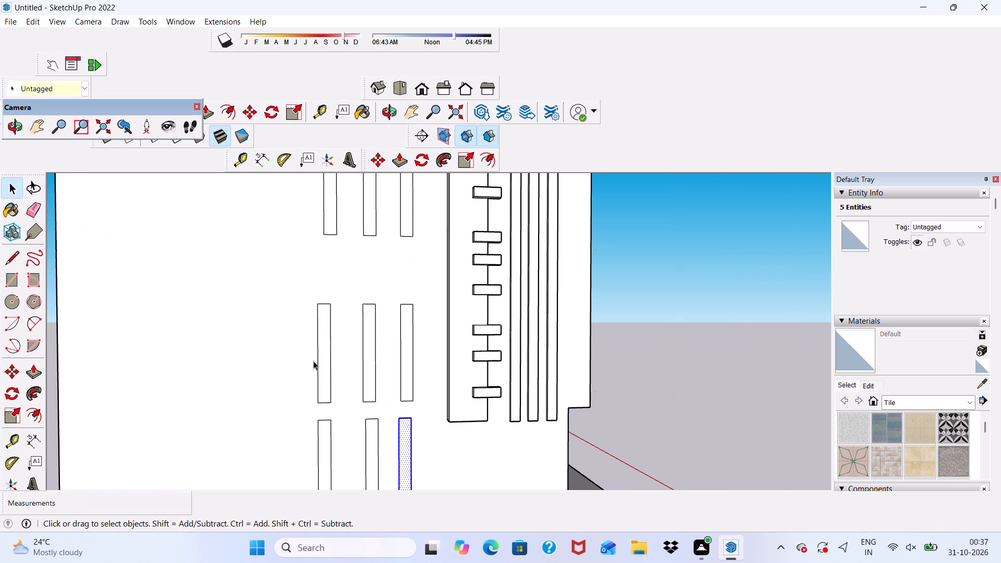
double_click(320, 357)
scroll(456, 357, down, 4)
click(626, 360)
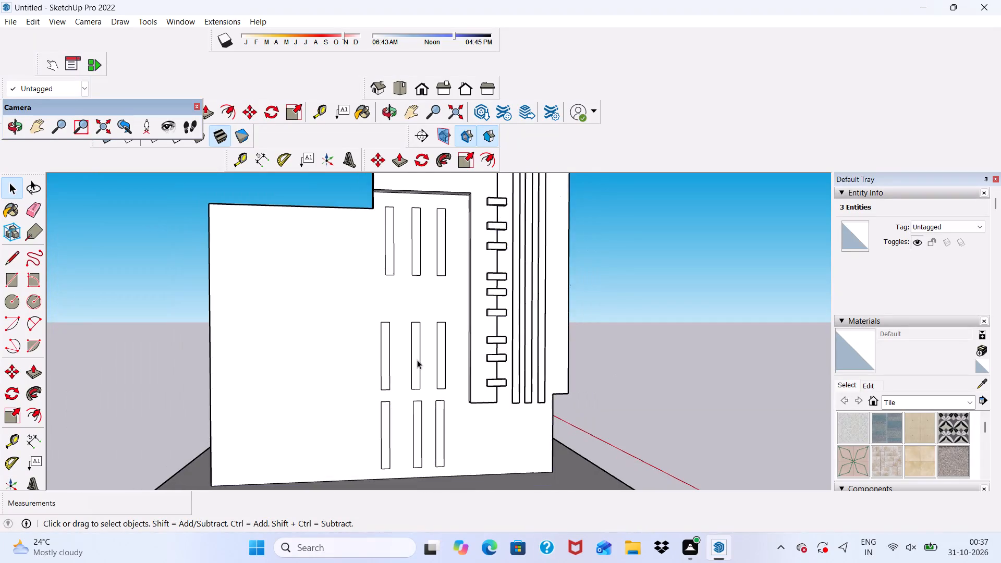
scroll(373, 357, up, 3)
double_click(392, 349)
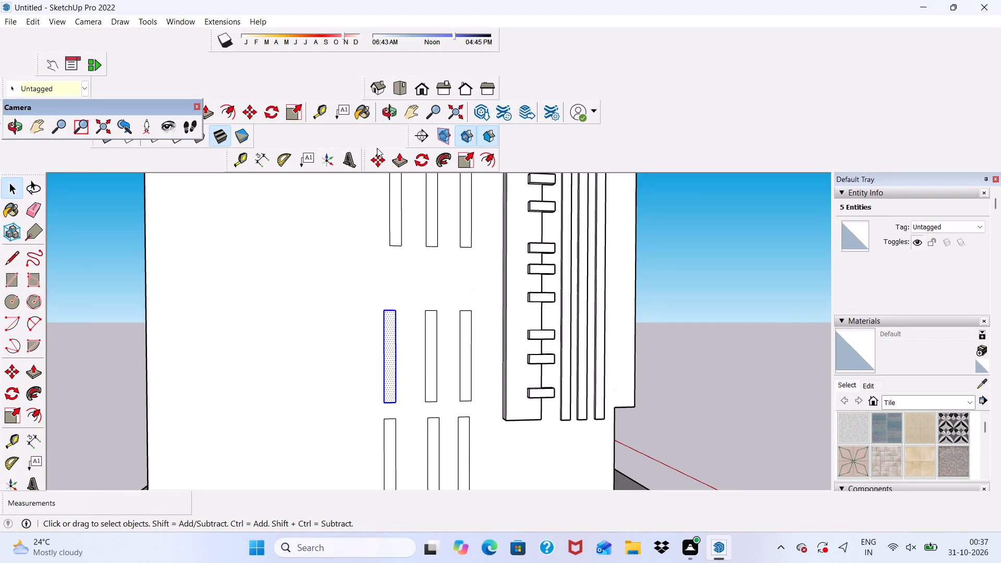
click(379, 156)
click(390, 339)
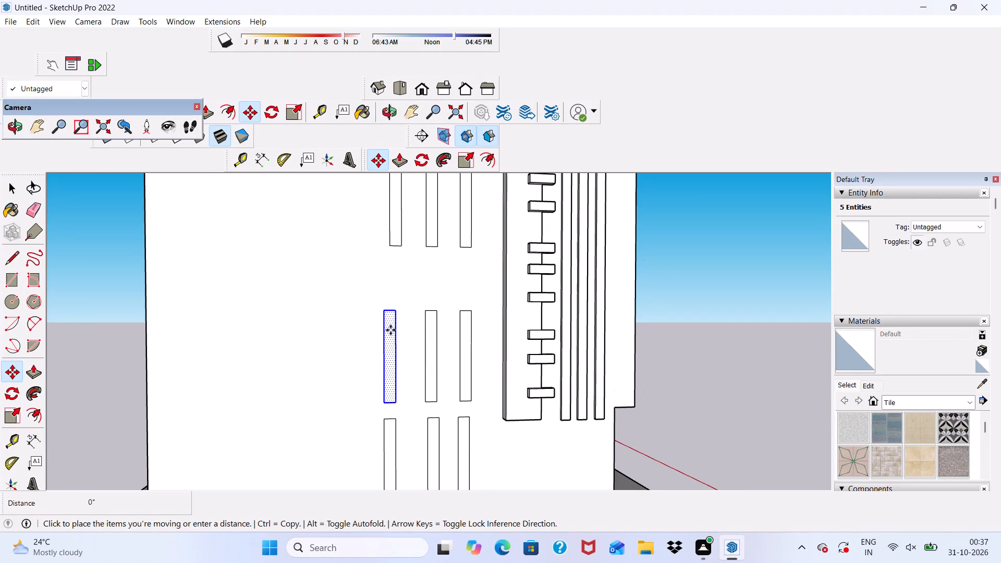
click(390, 312)
key(space)
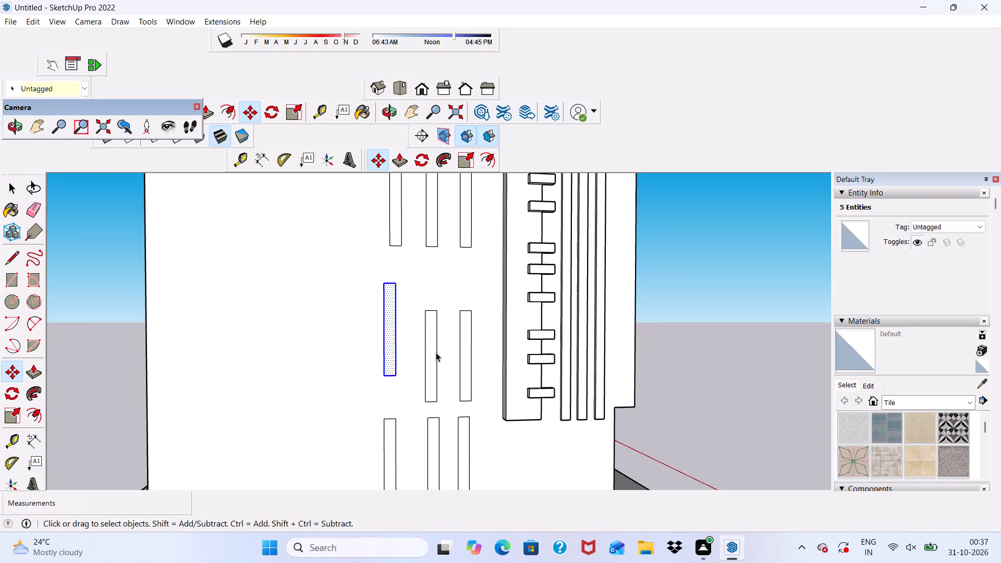
Move the middle row's other two rectangles up the wall, the one nearest the block column by about 1' 10", to line up the row.
double_click(432, 348)
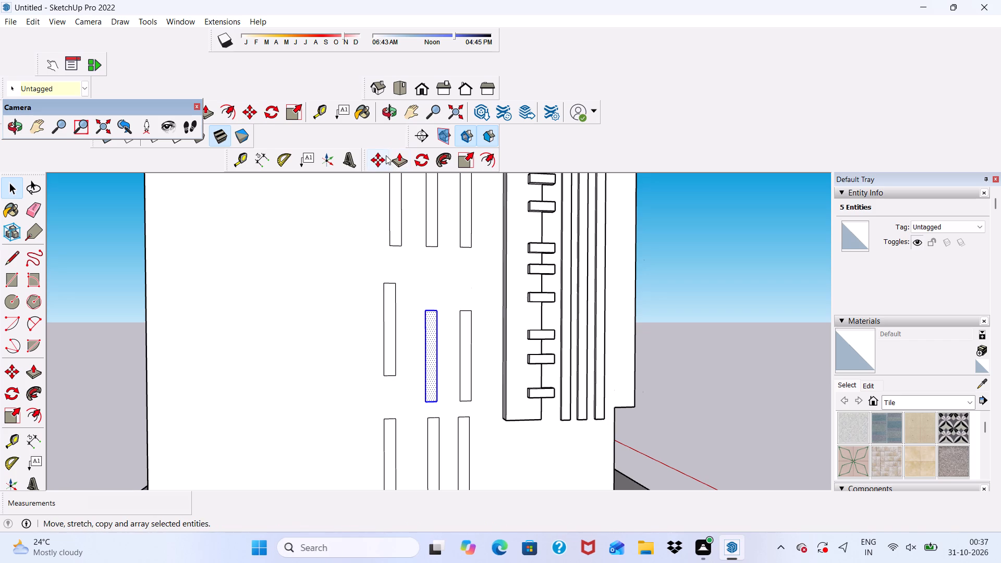
click(386, 155)
click(432, 348)
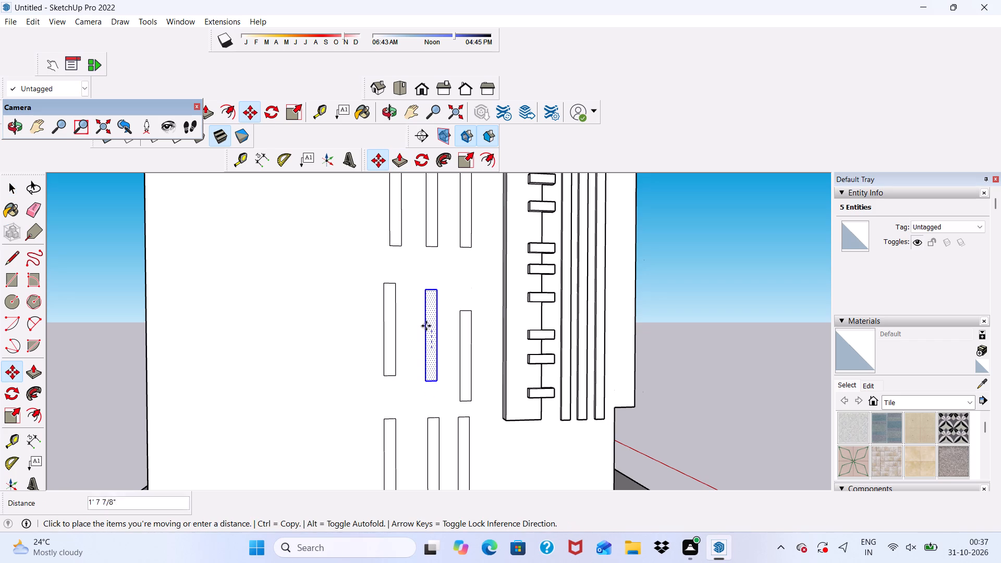
click(426, 325)
key(space)
double_click(465, 353)
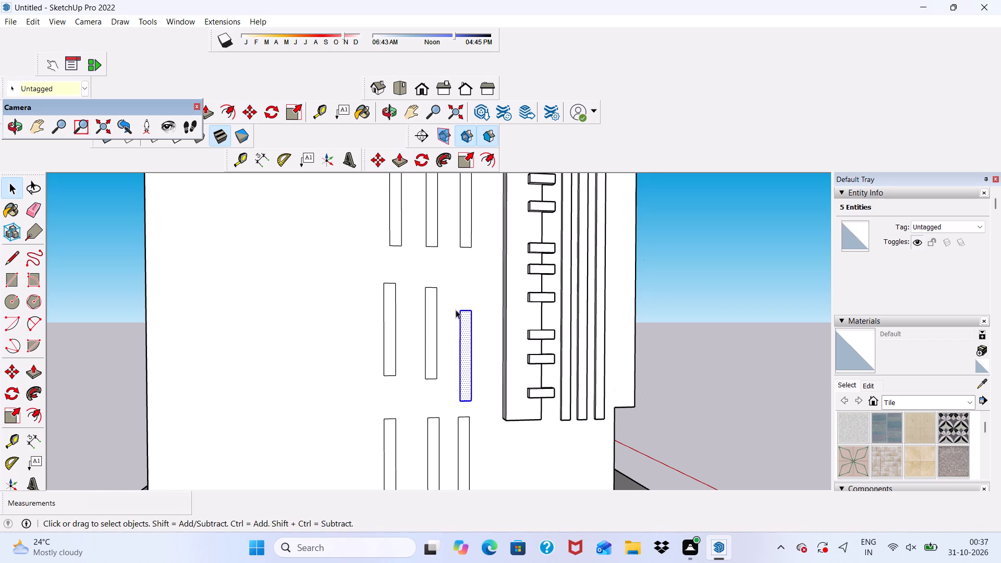
click(380, 156)
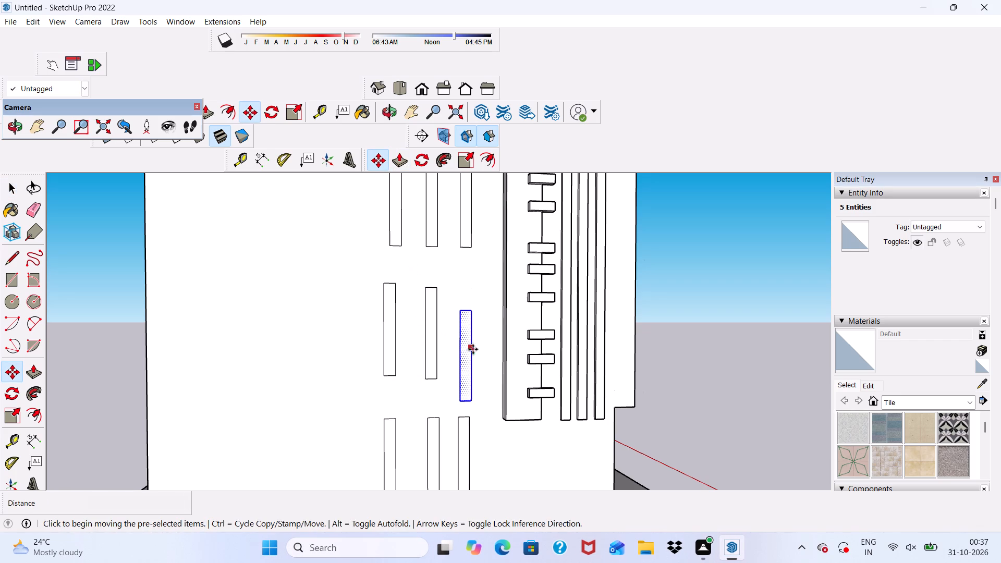
click(471, 350)
click(468, 332)
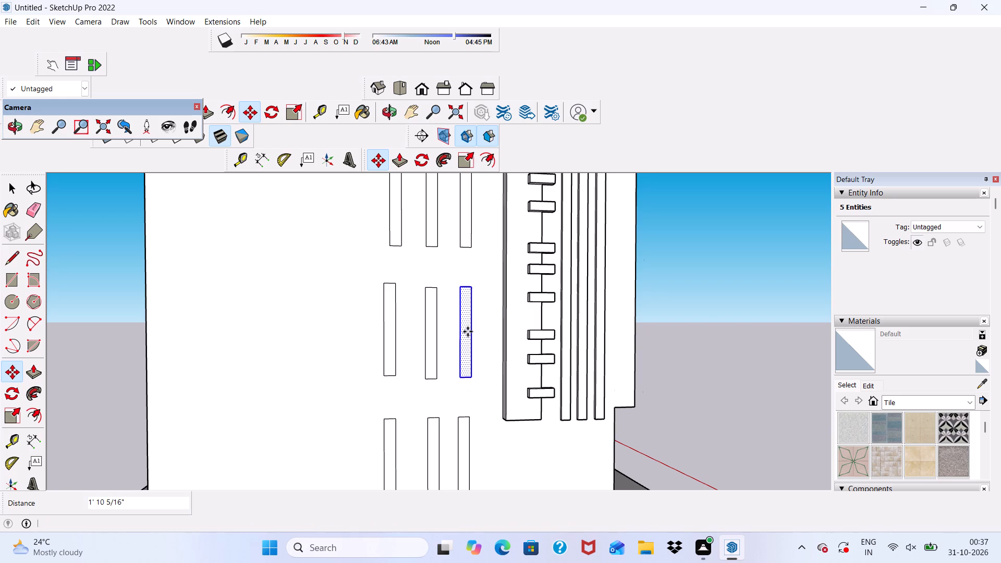
key(space)
click(702, 312)
Recess the top row's rectangle farthest from the block column 3" into the wall with Push/Pull.
scroll(681, 310, down, 4)
middle_drag(673, 314, 617, 320)
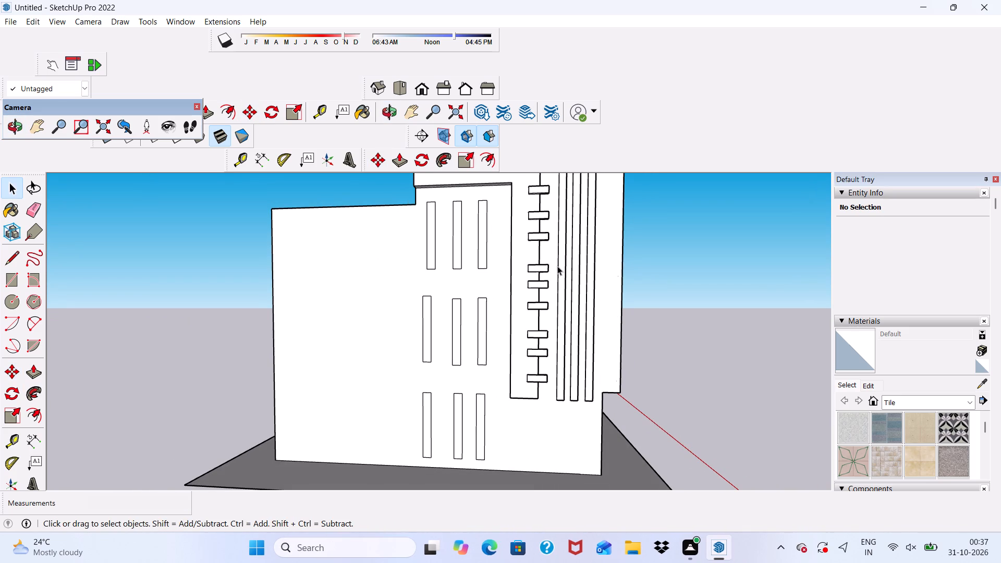
scroll(543, 197, down, 3)
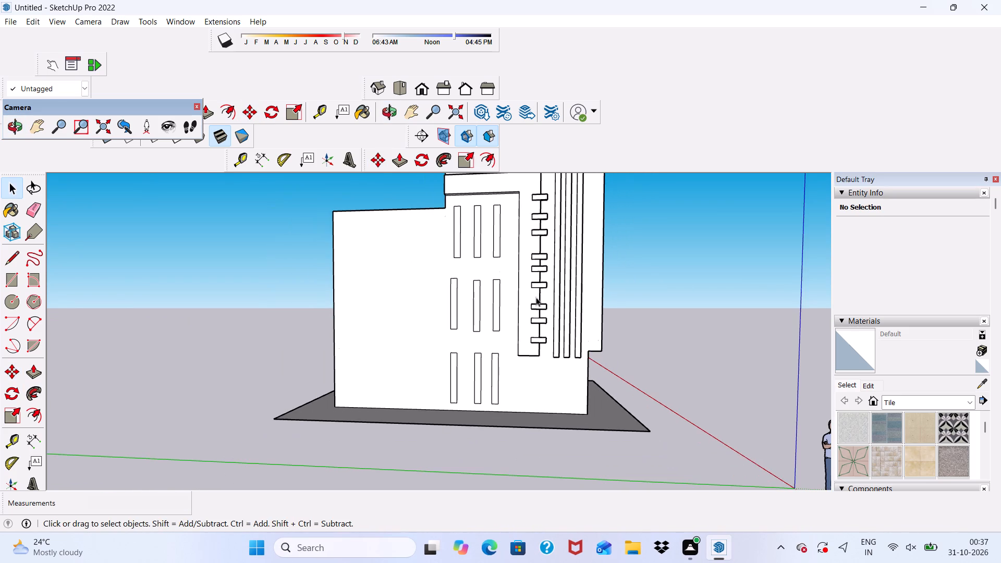
scroll(449, 226, up, 7)
click(460, 227)
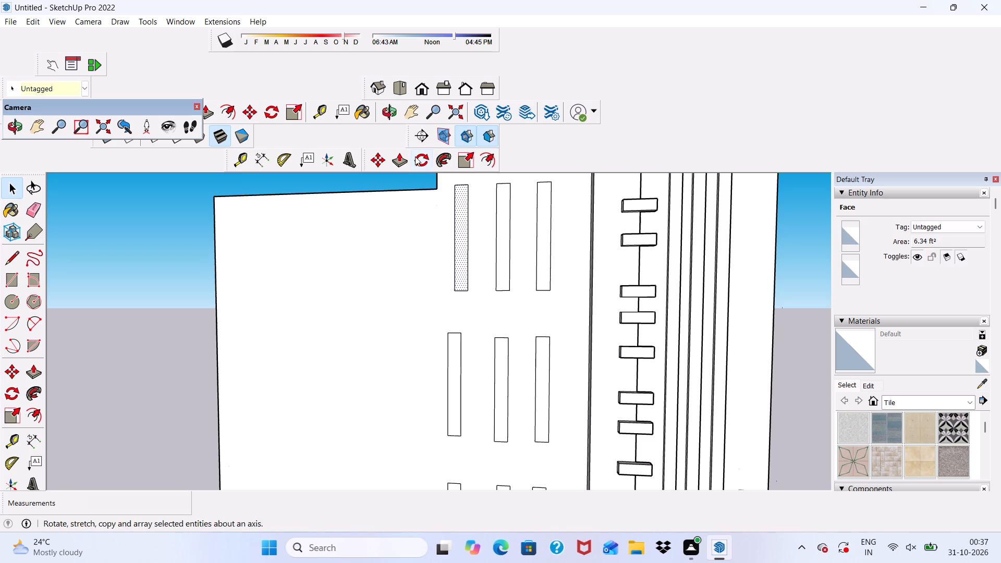
click(398, 156)
click(458, 263)
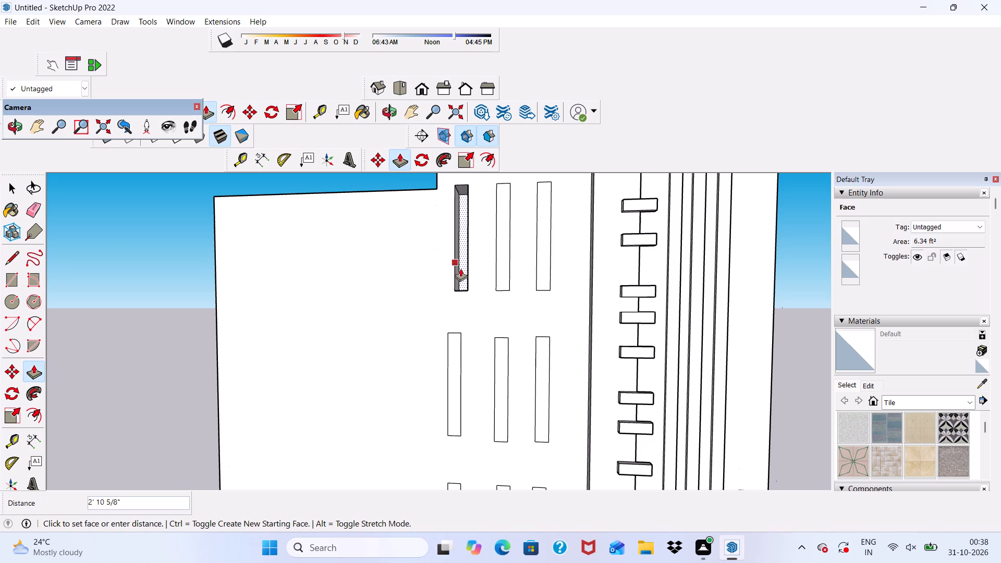
key(3)
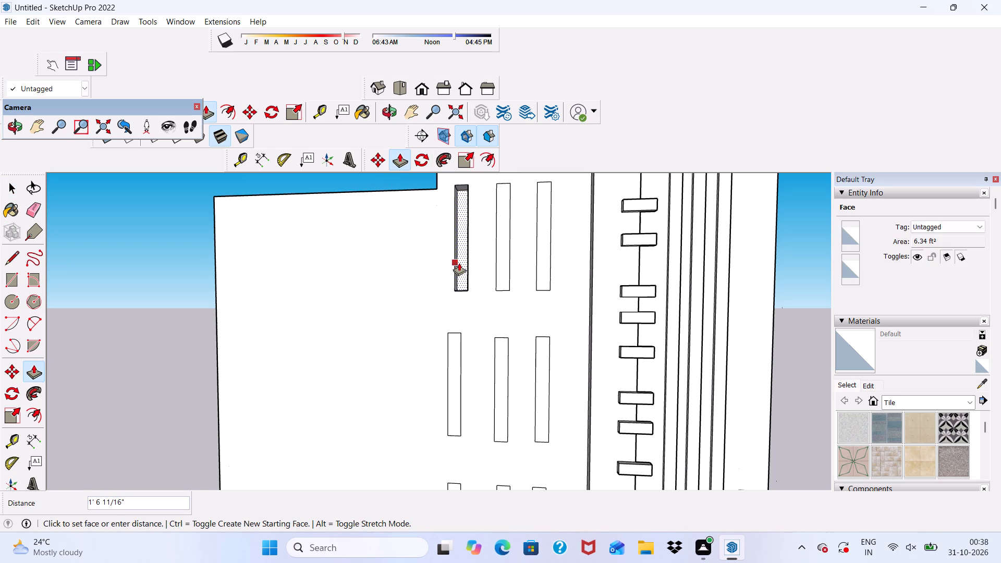
key(shift+quotedbl)
key(Return)
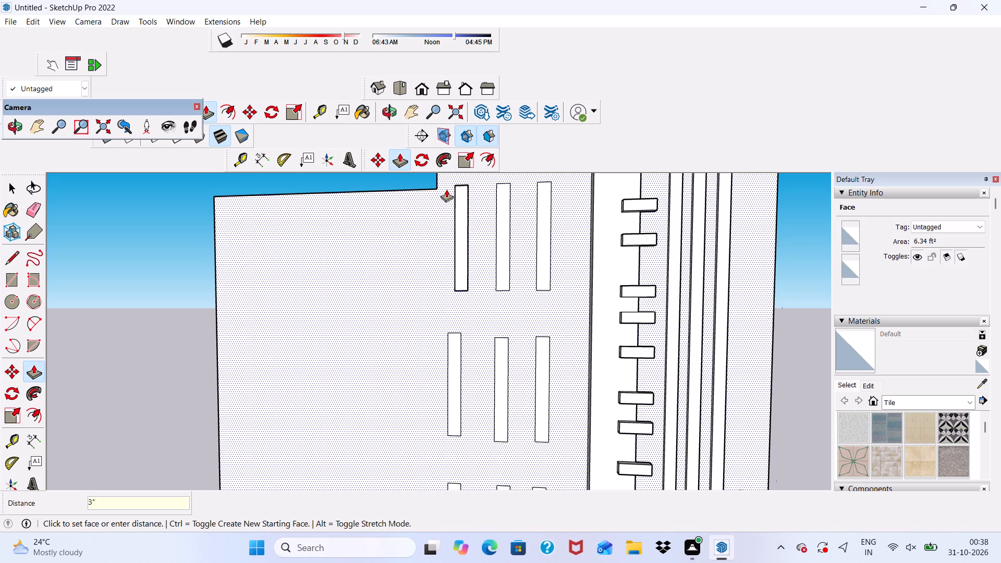
Recess the other two top-row rectangles 3" into the wall.
scroll(492, 235, down, 2)
middle_drag(494, 236, 432, 262)
scroll(445, 264, up, 6)
click(445, 256)
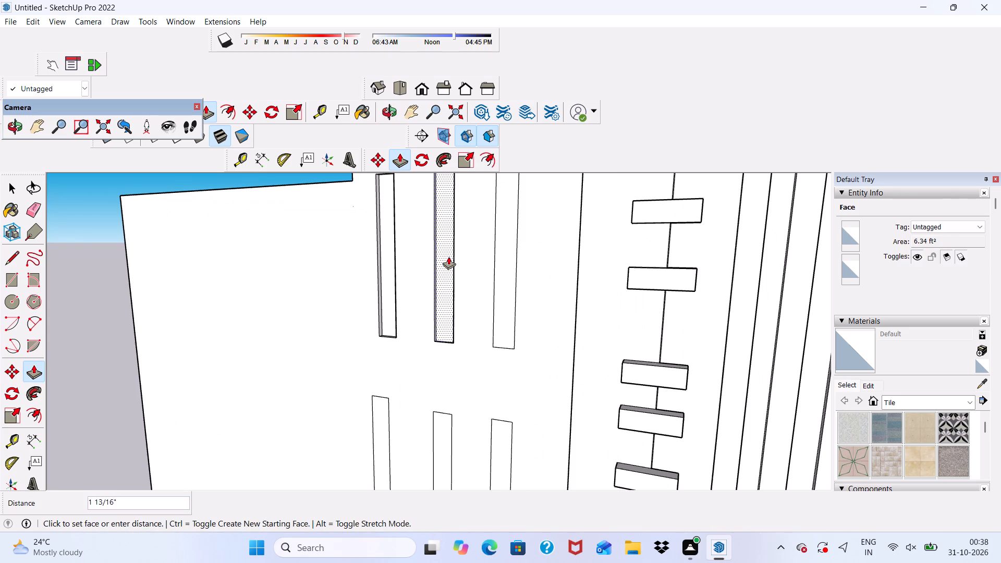
text(3")
key(Return)
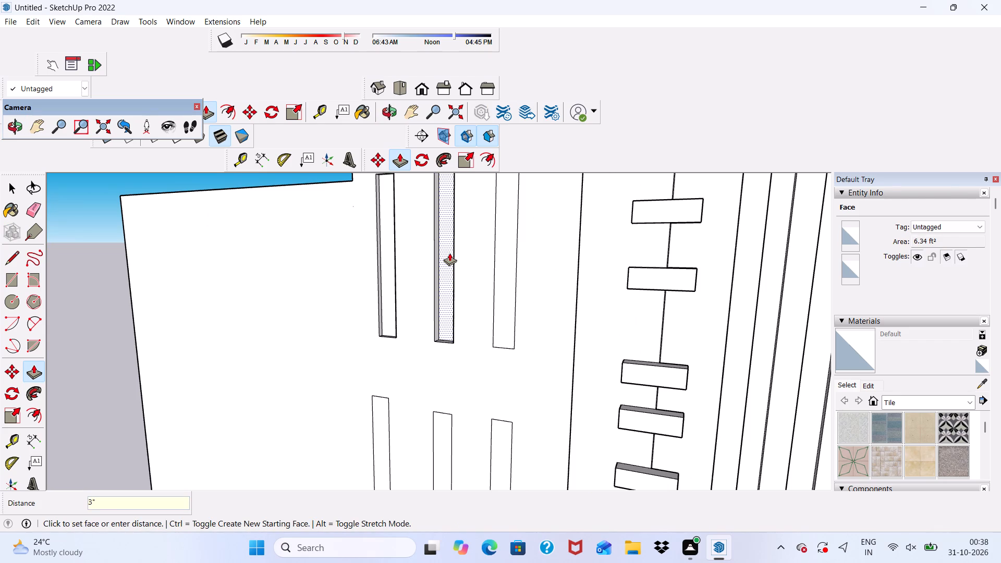
scroll(495, 302, up, 1)
click(503, 304)
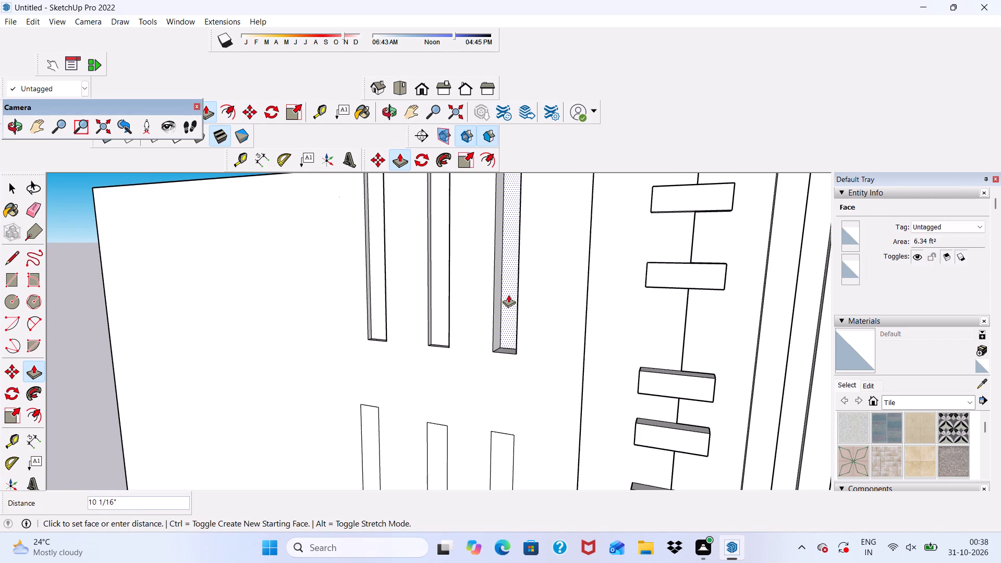
key(3)
key(shift+quotedbl)
key(Return)
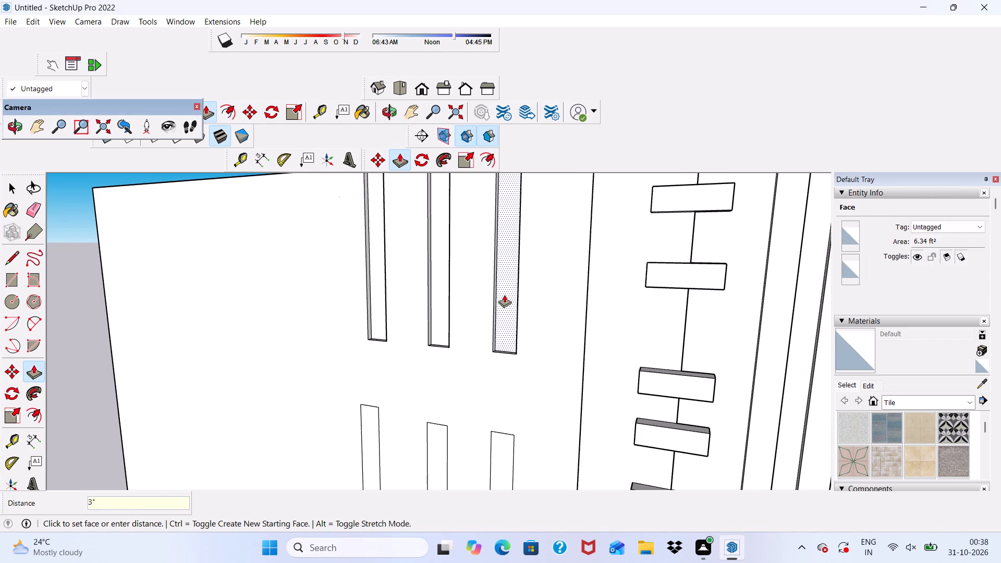
Recess the middle row's rectangle nearest the block column 3" into the wall.
scroll(518, 269, down, 10)
scroll(464, 400, up, 9)
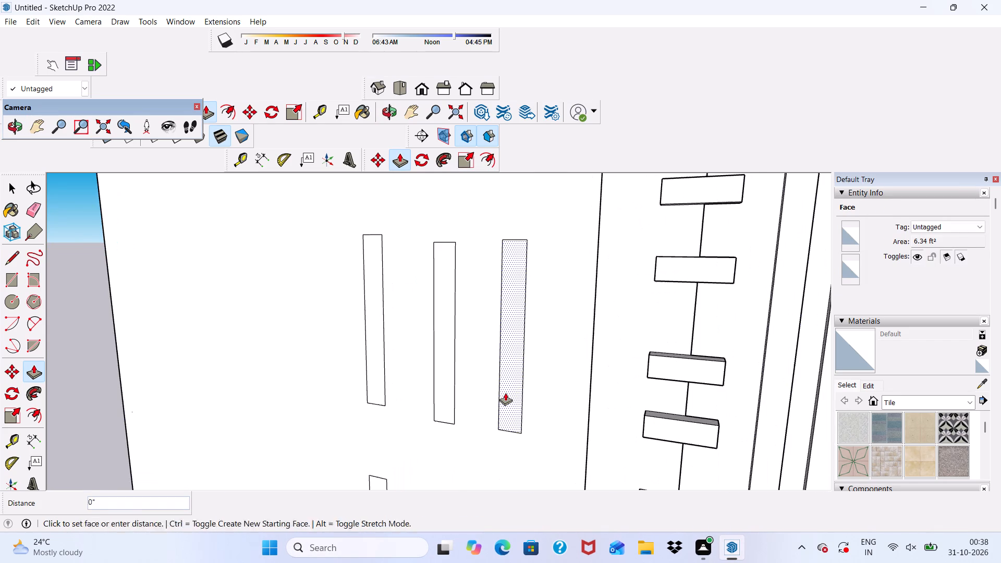
click(505, 393)
key(3)
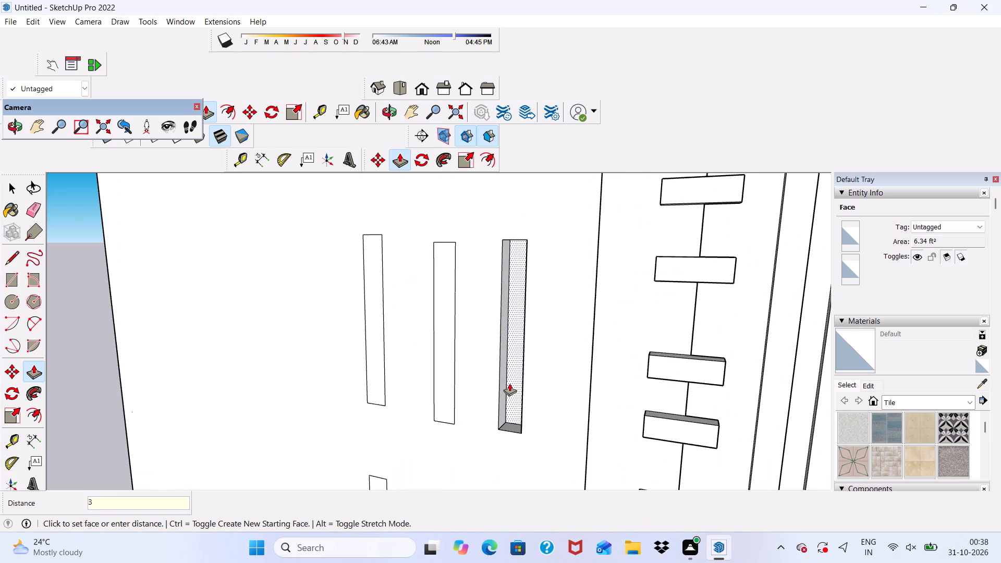
key(shift+quotedbl)
key(Return)
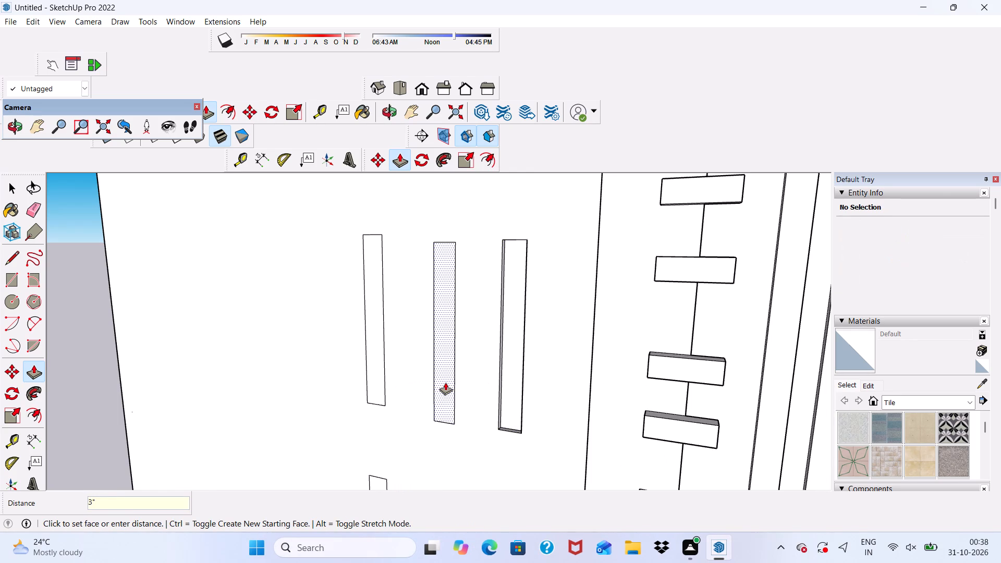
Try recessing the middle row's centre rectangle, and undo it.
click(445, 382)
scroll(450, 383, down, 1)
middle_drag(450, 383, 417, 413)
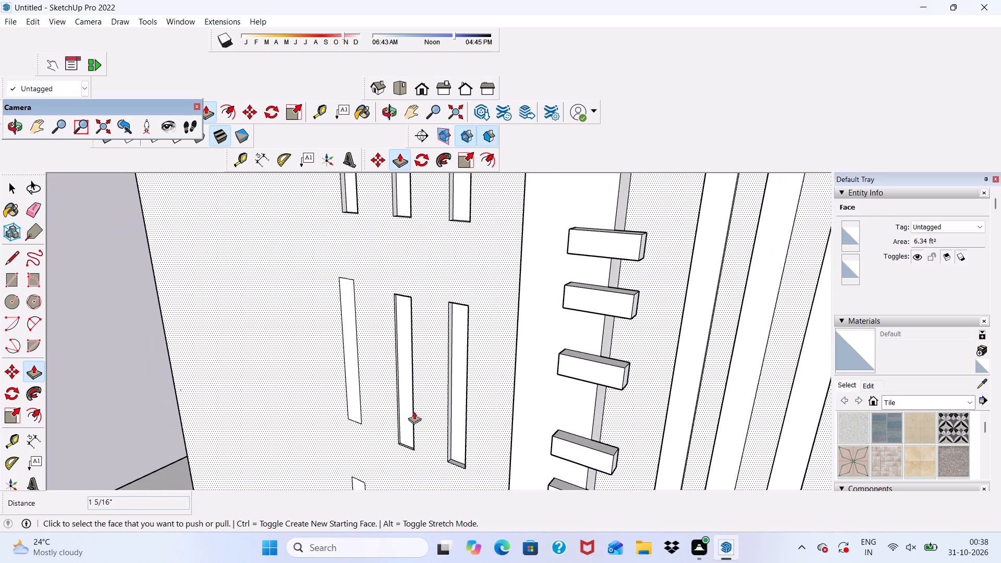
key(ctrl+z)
Recess the middle row's centre rectangle 3" into the wall.
scroll(408, 398, up, 4)
click(404, 398)
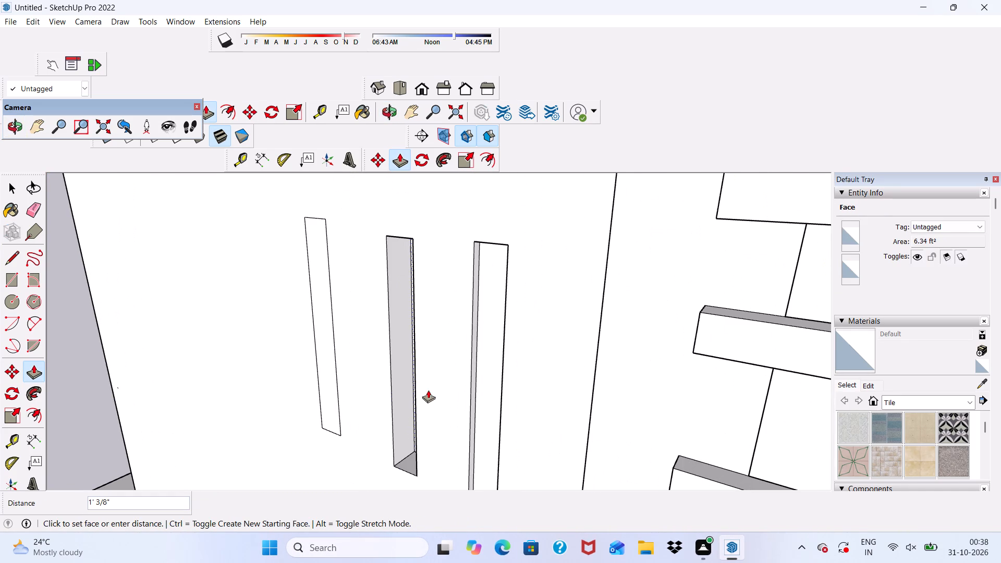
text(3")
key(Return)
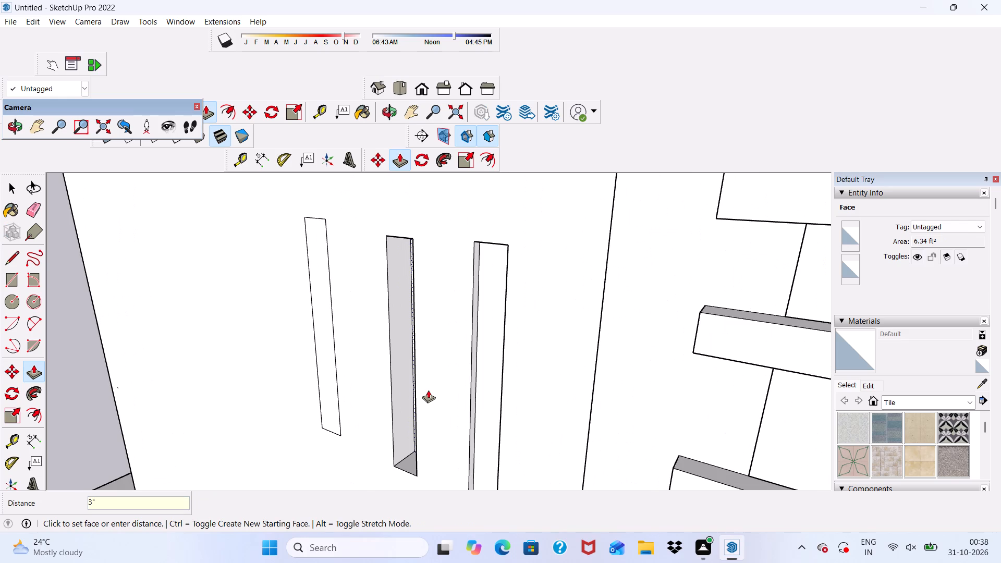
Recess the middle row's rectangle farthest from the block column 3" into the wall.
scroll(317, 278, up, 2)
click(314, 291)
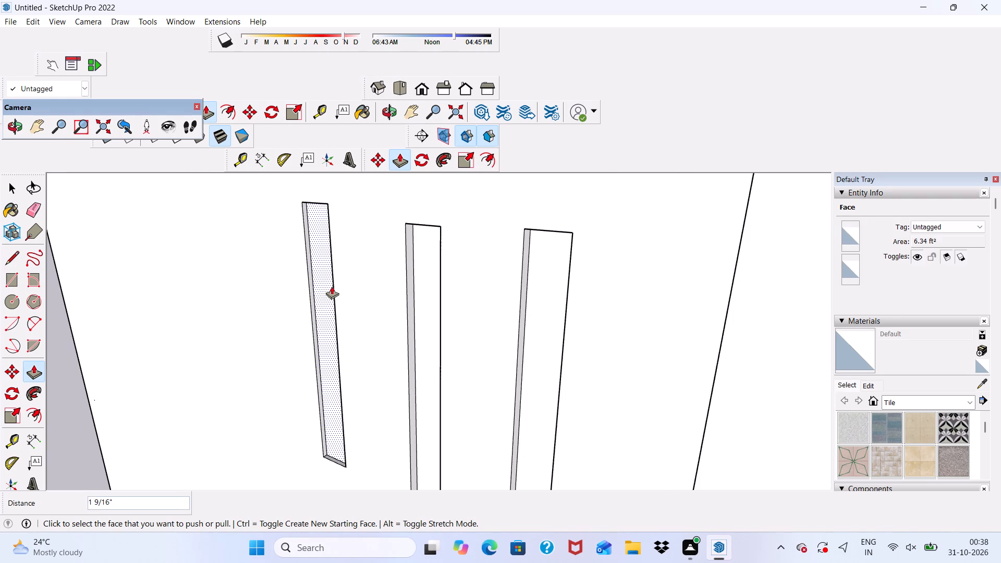
text(3")
key(Return)
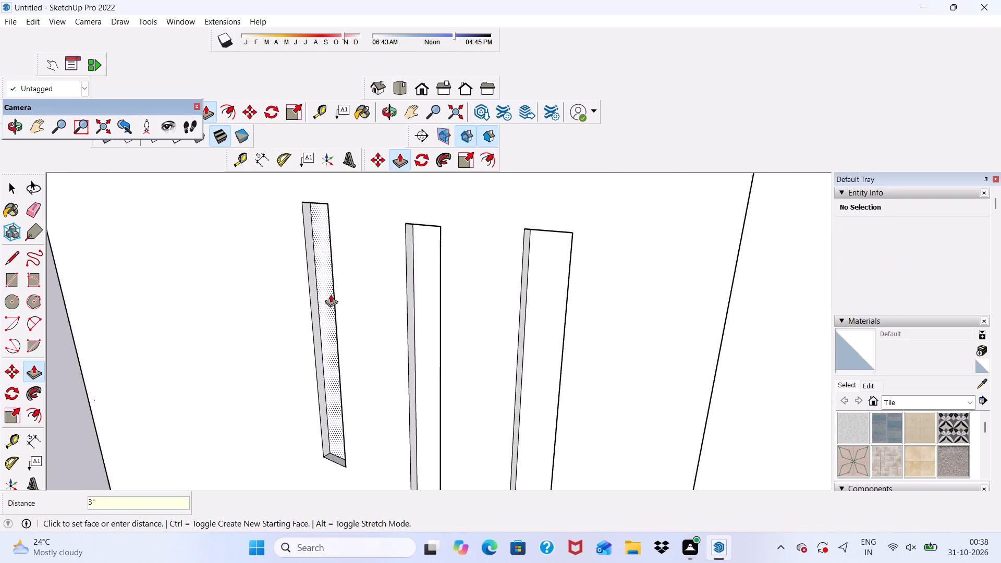
Recess the bottom row's rectangle farthest from the block column 3" into the wall.
scroll(362, 82, down, 17)
scroll(347, 375, up, 11)
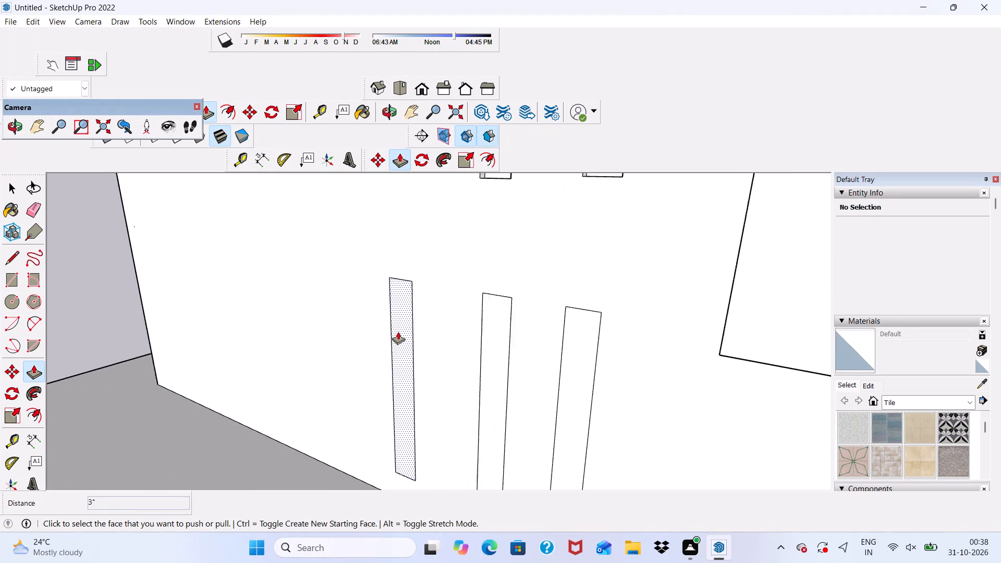
click(398, 332)
key(3)
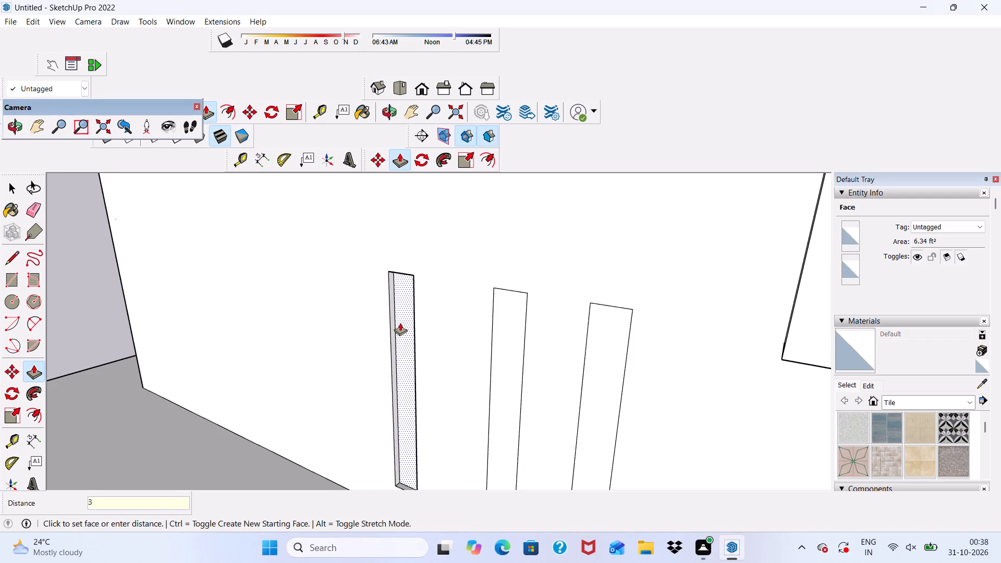
key(shift+quotedbl)
key(Return)
Recess the bottom row's centre rectangle 3" into the wall.
scroll(450, 83, down, 2)
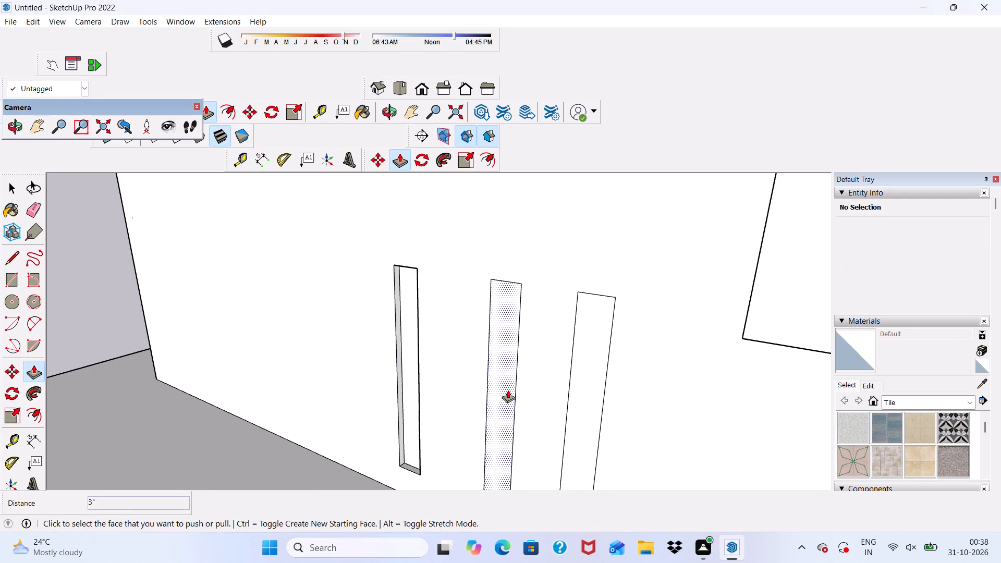
click(495, 376)
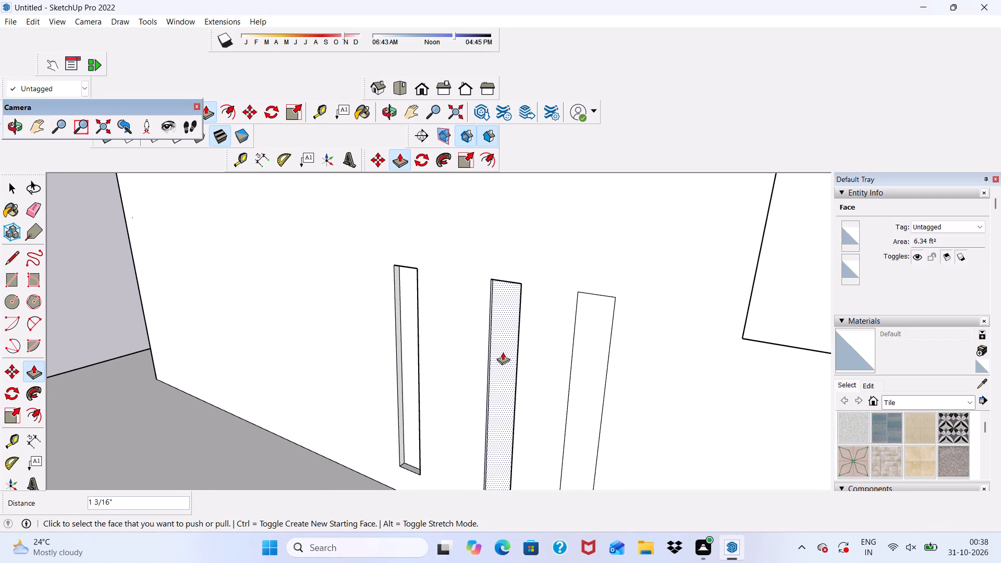
key(ctrl+z)
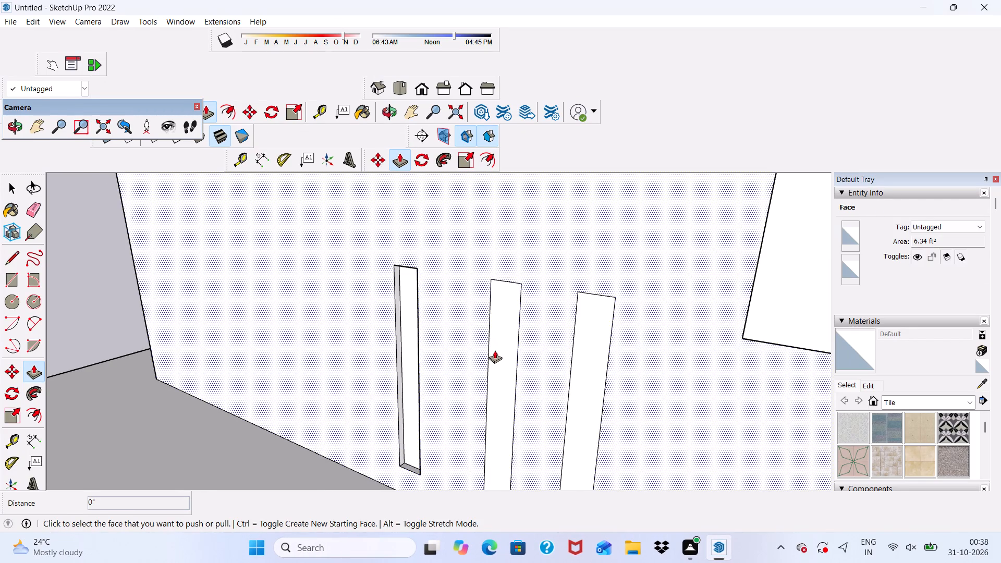
click(495, 350)
key(3)
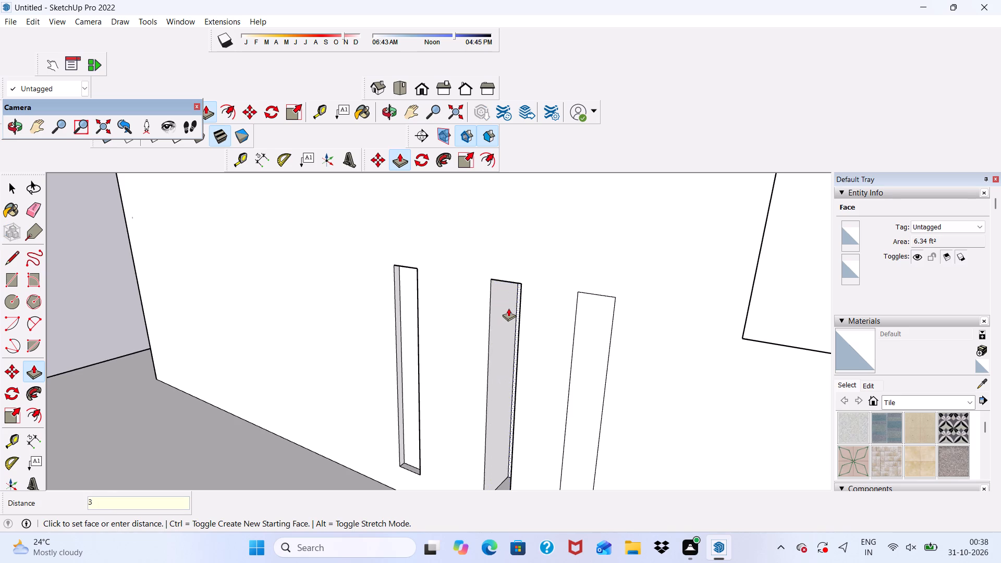
key(shift+quotedbl)
key(Return)
Recess the bottom row's rectangle nearest the block column 3" into the wall.
scroll(519, 300, down, 1)
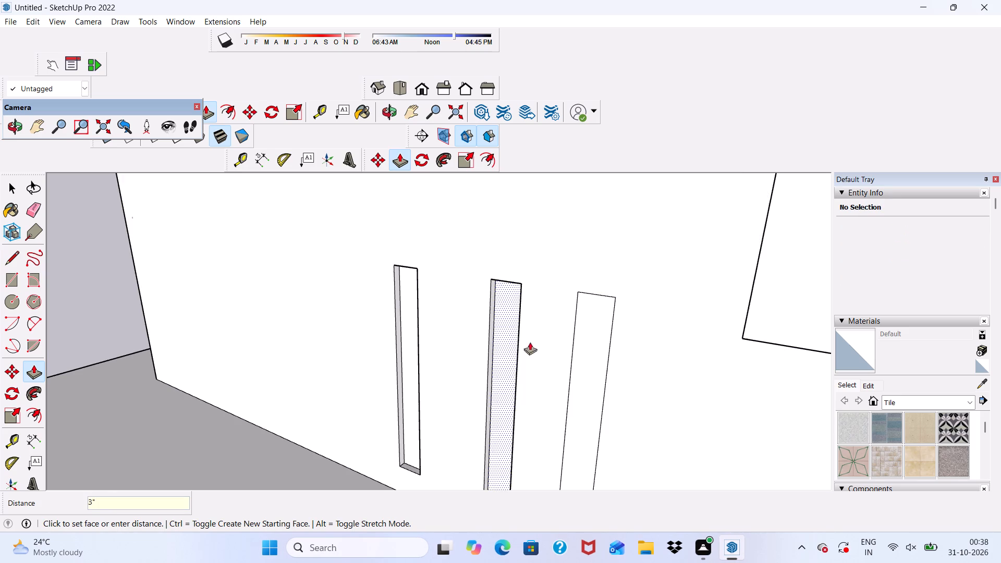
click(576, 352)
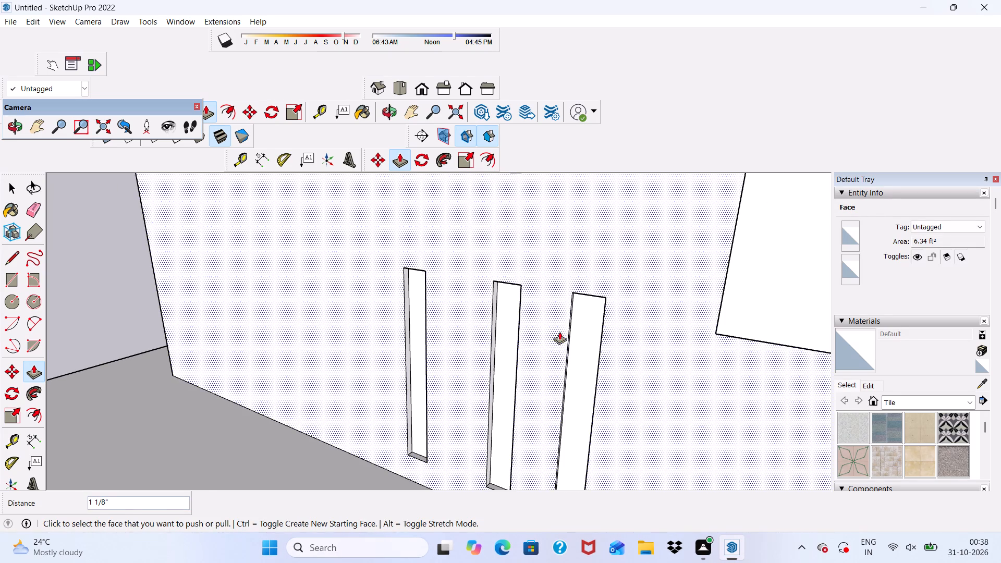
key(ctrl+z)
click(577, 349)
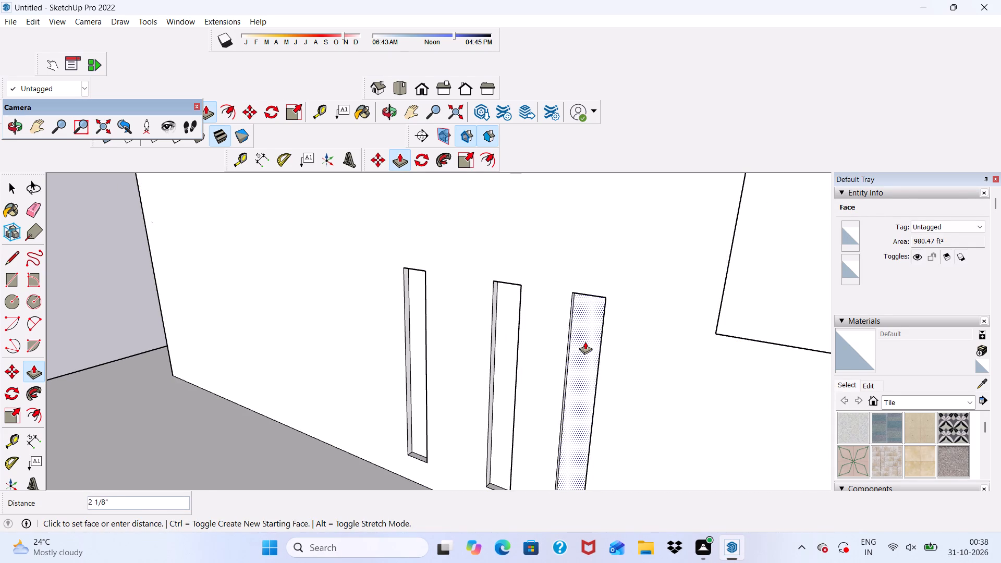
text(3")
key(Return)
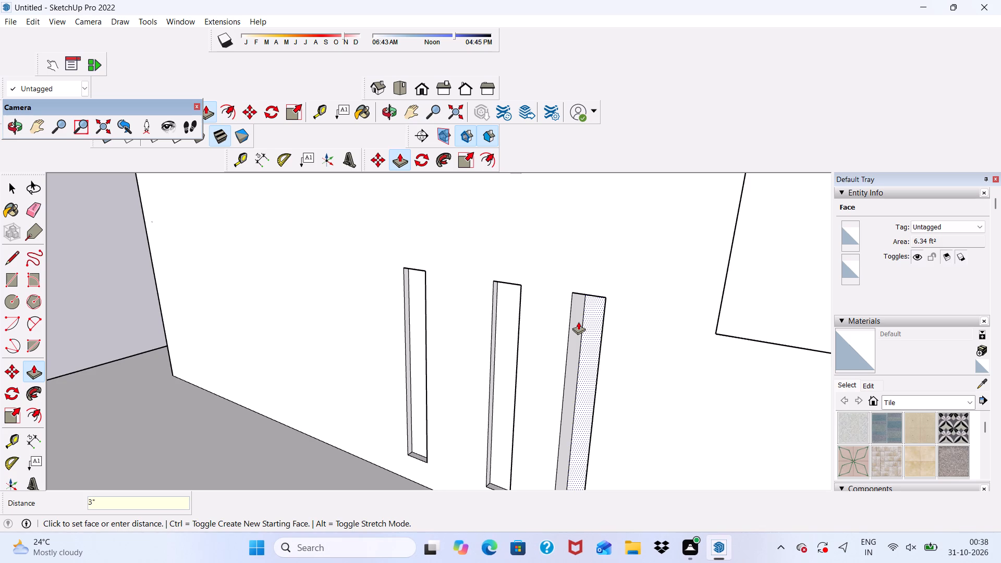
key(space)
scroll(534, 344, down, 6)
scroll(491, 352, down, 6)
middle_drag(490, 384, 555, 418)
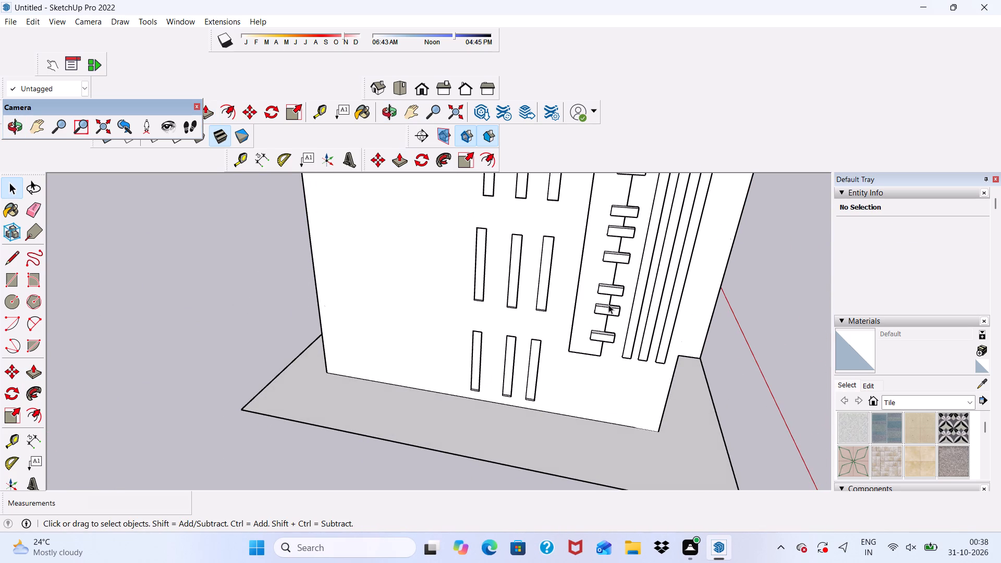
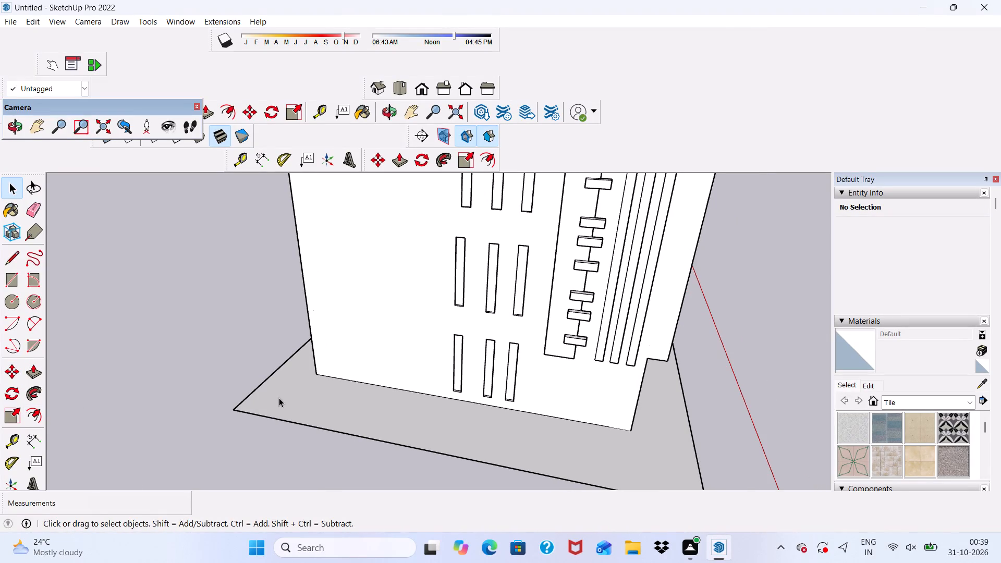
Examine the building's side facade and roof volumes from several angles.
scroll(297, 403, down, 6)
scroll(416, 294, up, 2)
middle_drag(486, 224, 588, 183)
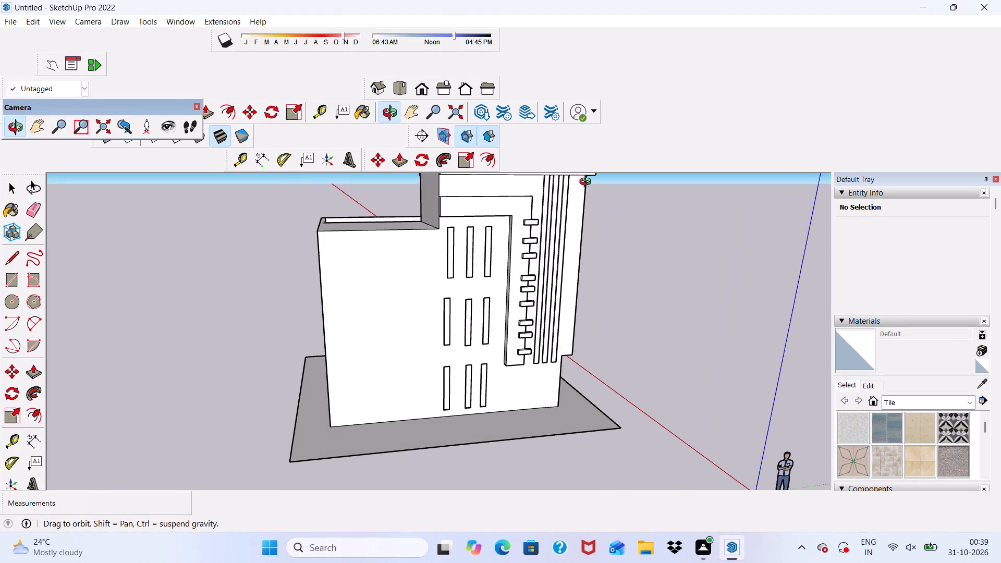
middle_drag(588, 183, 588, 183)
scroll(601, 191, down, 6)
middle_drag(591, 263, 595, 331)
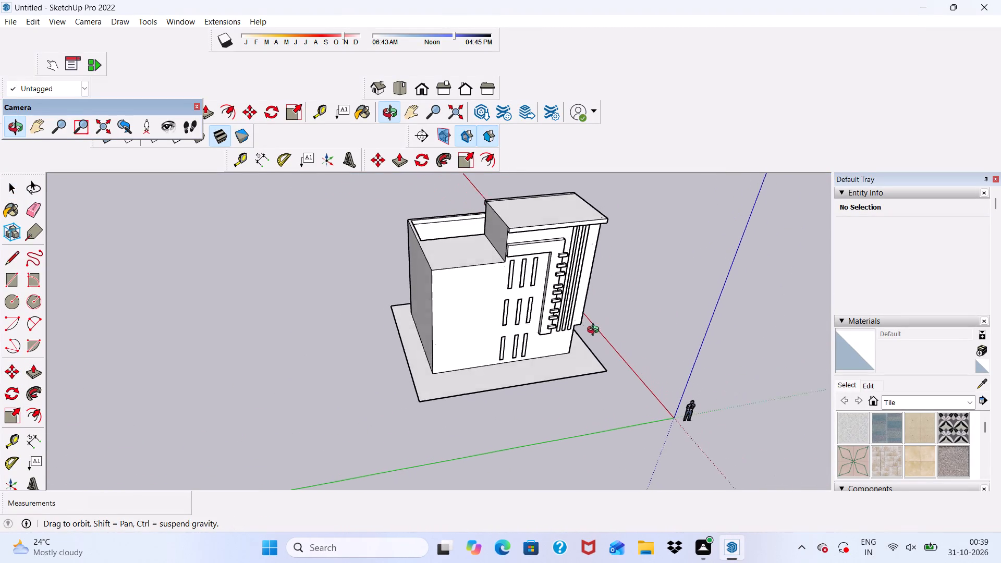
middle_drag(595, 331, 594, 331)
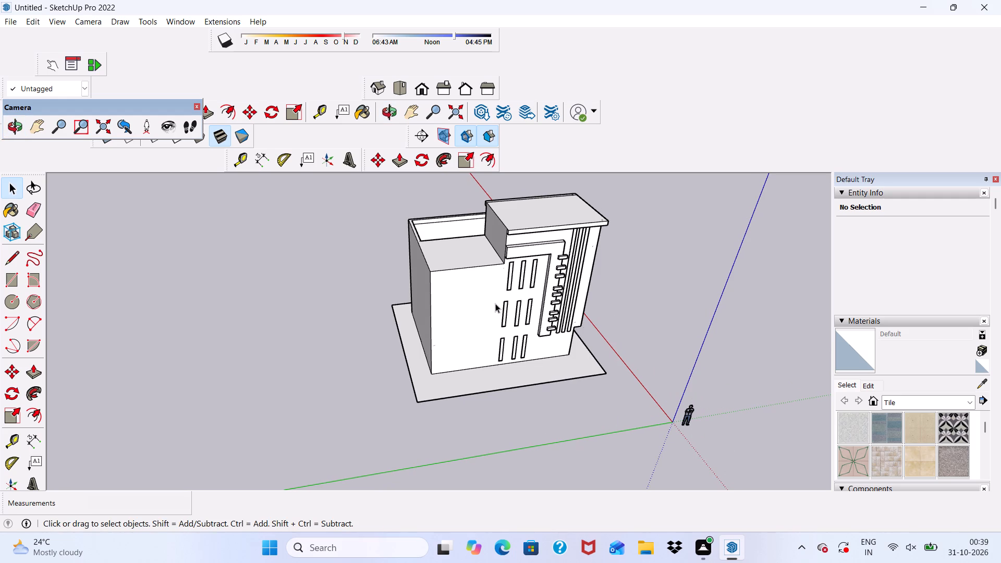
scroll(495, 303, down, 1)
middle_drag(485, 307, 453, 290)
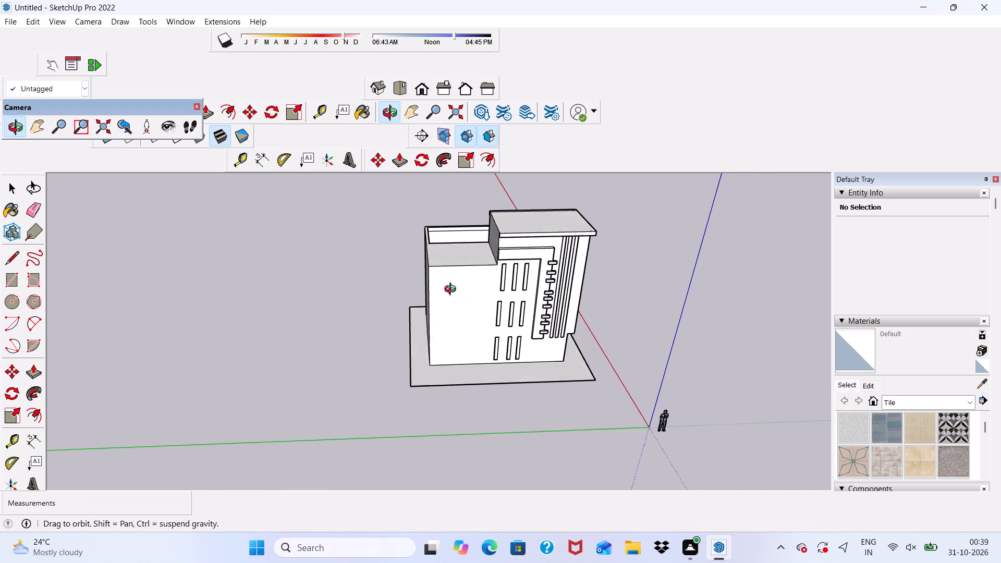
middle_drag(453, 290, 423, 237)
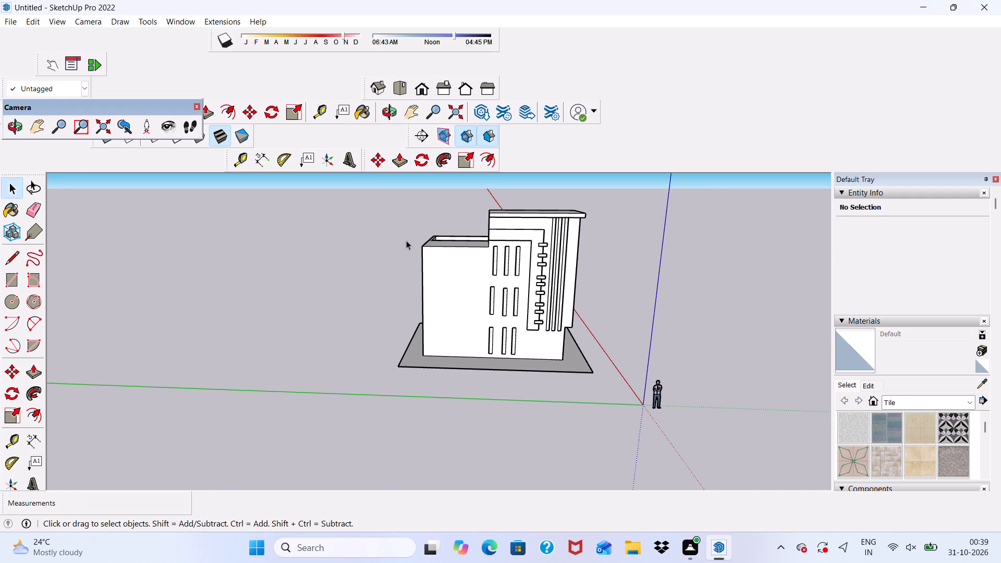
scroll(411, 264, down, 2)
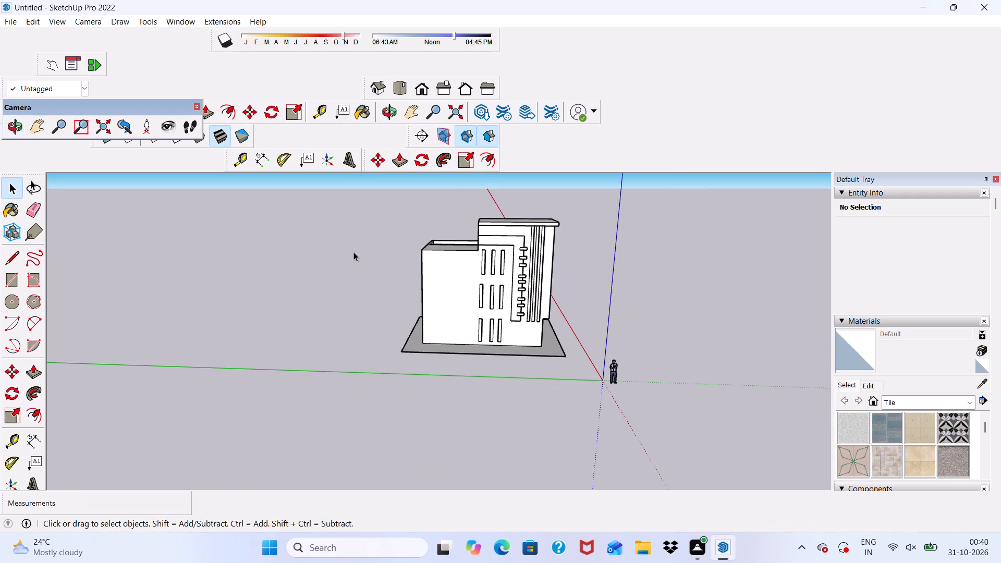
Draw a thin horizontal rectangle about 14' 8" by 1' 5" across the upper blank wall, from near the slots to the wall's outer edge.
click(5, 280)
scroll(140, 311, down, 3)
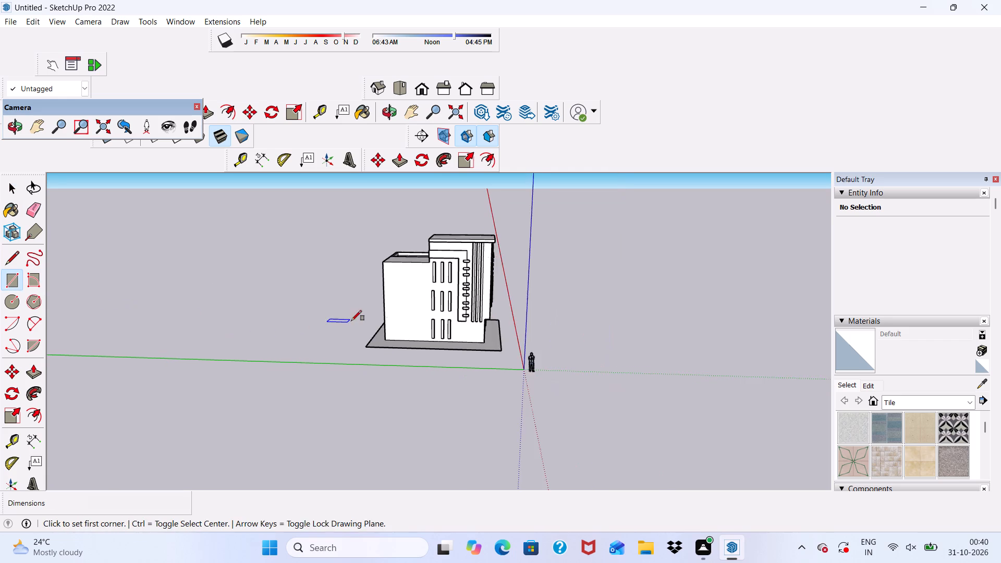
middle_drag(352, 321, 444, 300)
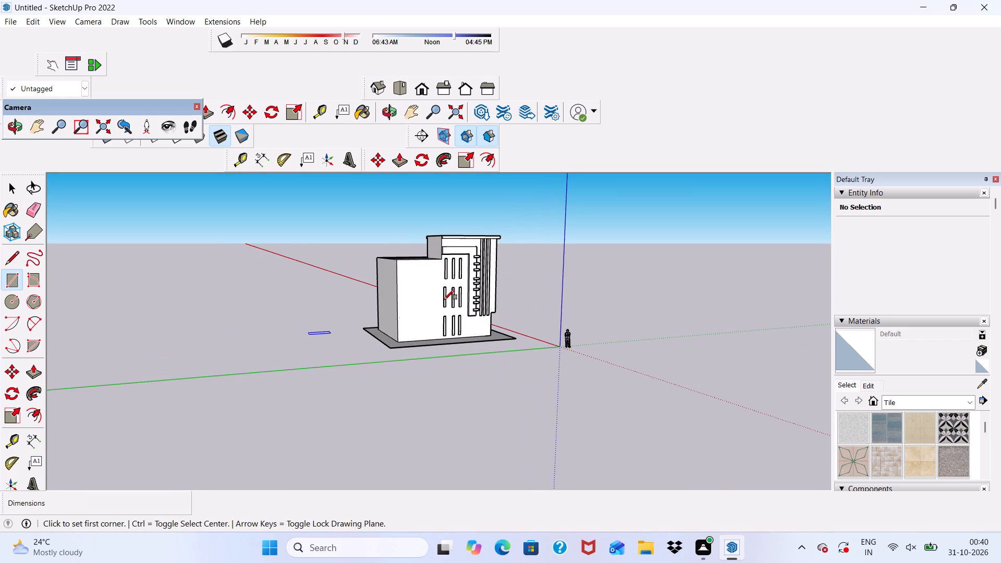
scroll(432, 280, up, 6)
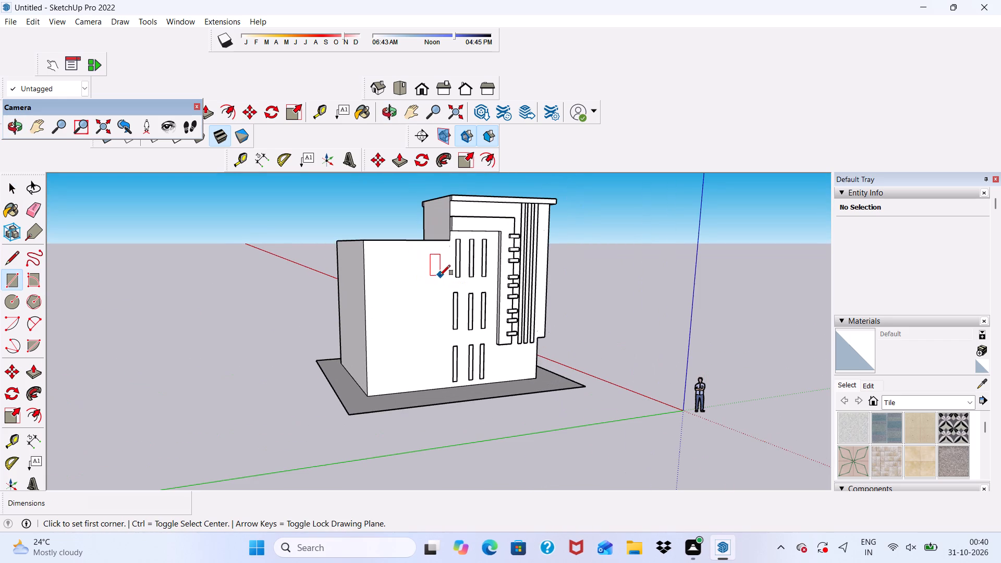
click(442, 271)
scroll(381, 293, up, 4)
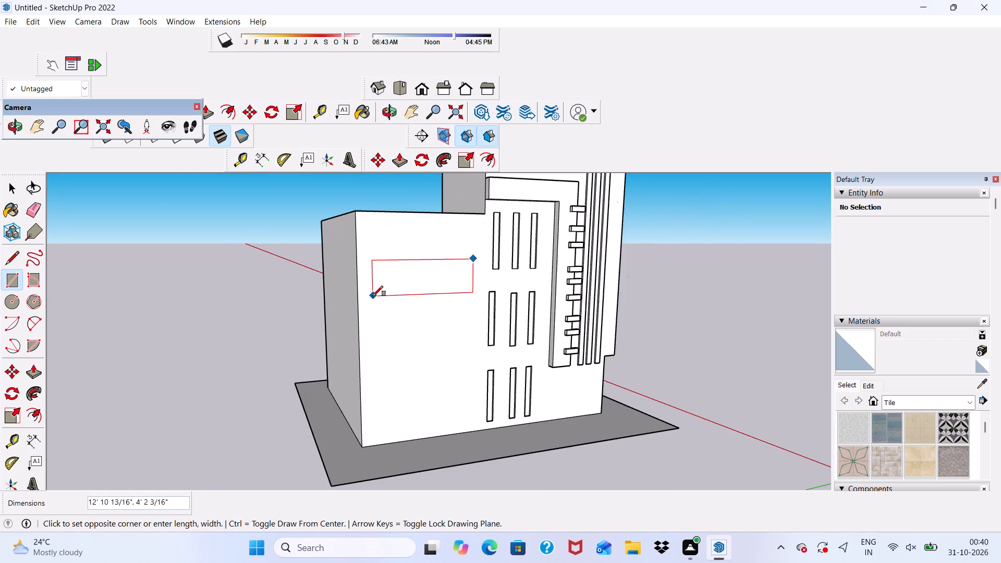
scroll(359, 276, up, 3)
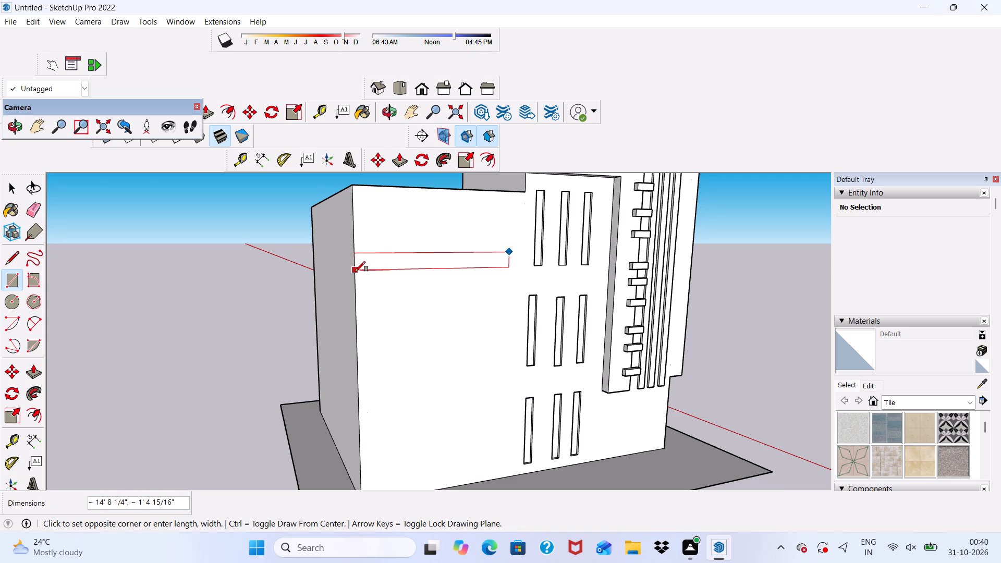
click(359, 271)
scroll(376, 272, down, 3)
middle_drag(399, 283, 389, 277)
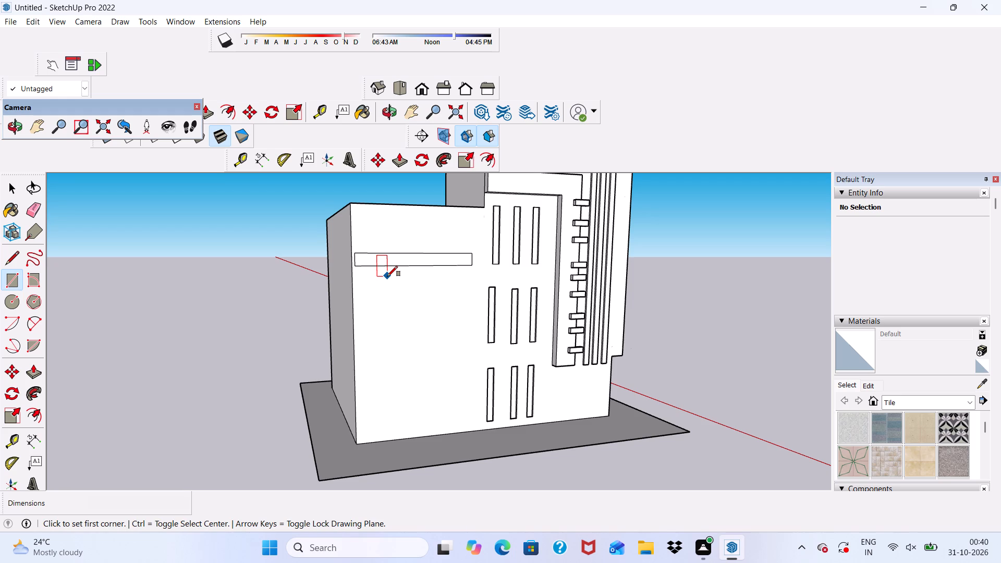
scroll(377, 290, down, 3)
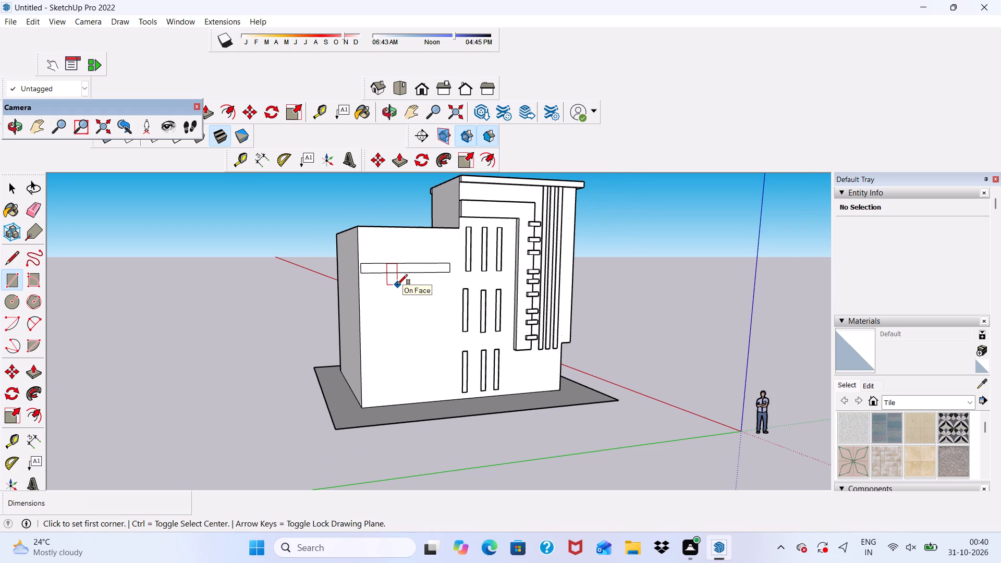
key(space)
Push/Pull the thin horizontal rectangle outward from the wall by 2'.
scroll(398, 252, up, 4)
scroll(404, 289, down, 3)
middle_drag(406, 298, 392, 325)
scroll(384, 302, up, 4)
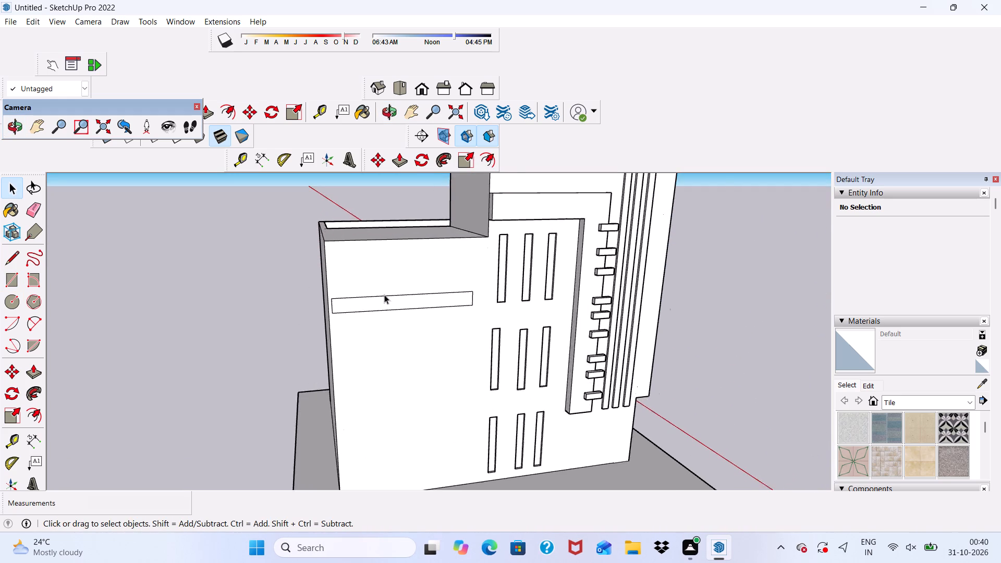
scroll(384, 295, up, 1)
scroll(380, 280, down, 1)
click(364, 304)
click(398, 158)
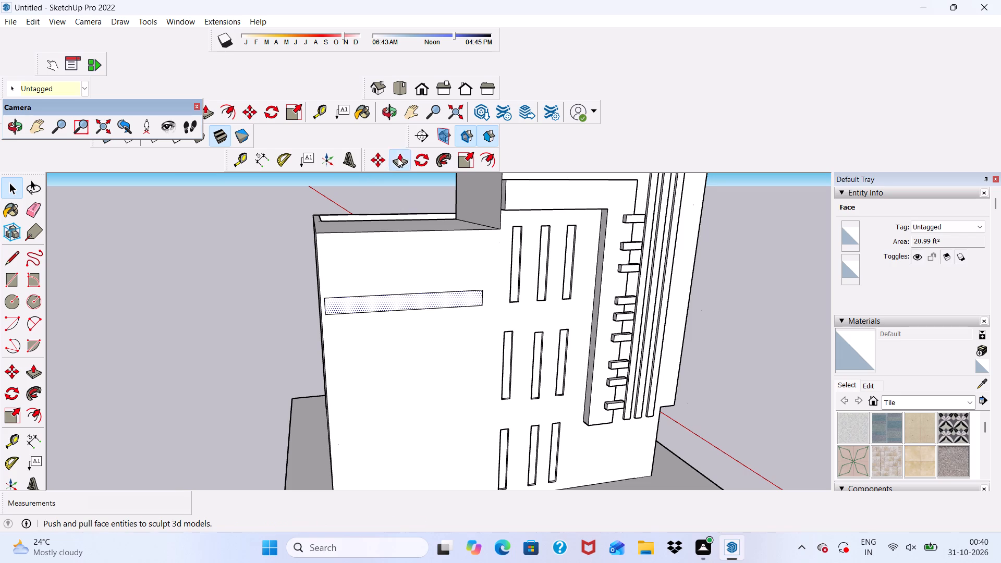
click(393, 295)
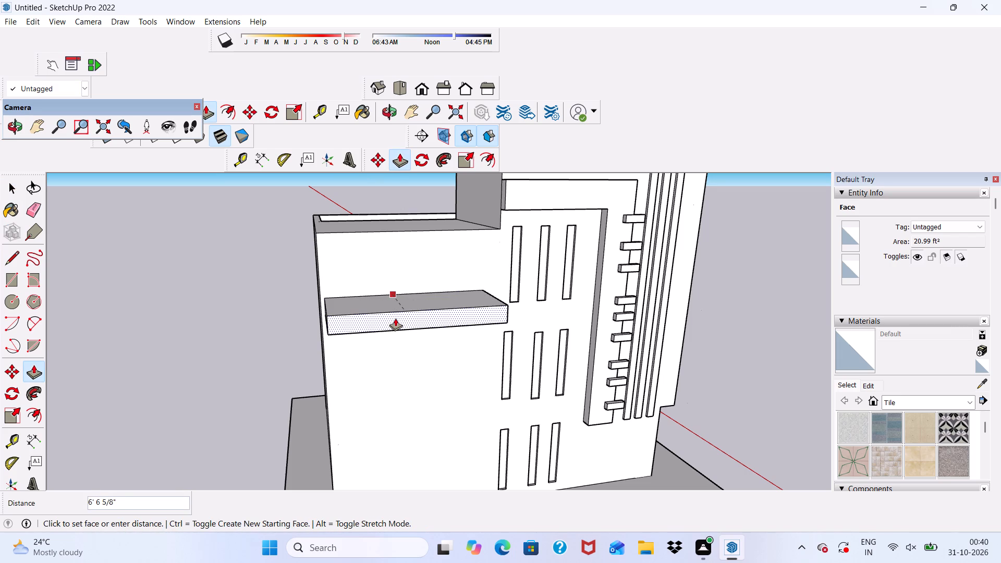
text(2')
key(Return)
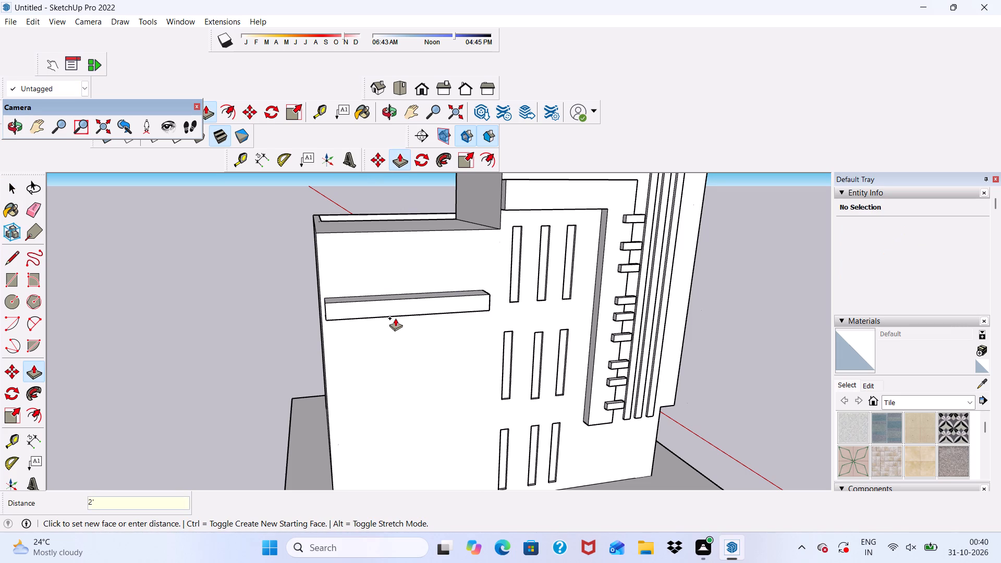
Extend the horizontal bar's outer end face about 4 1/8" to line up with the wall's corner edge.
scroll(456, 376, down, 3)
middle_drag(459, 372, 423, 297)
middle_drag(368, 290, 398, 309)
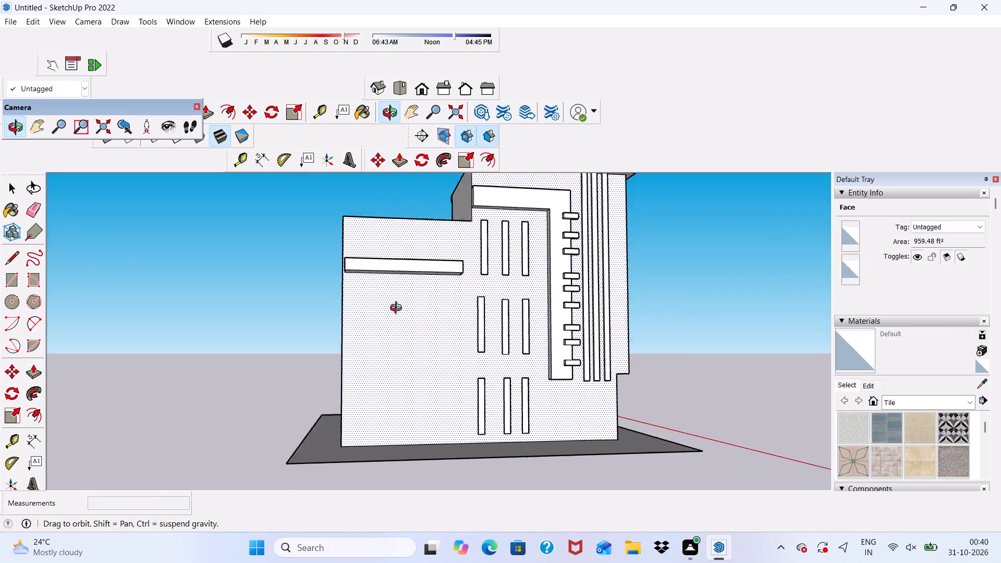
middle_drag(398, 309, 471, 342)
scroll(423, 327, up, 9)
click(447, 275)
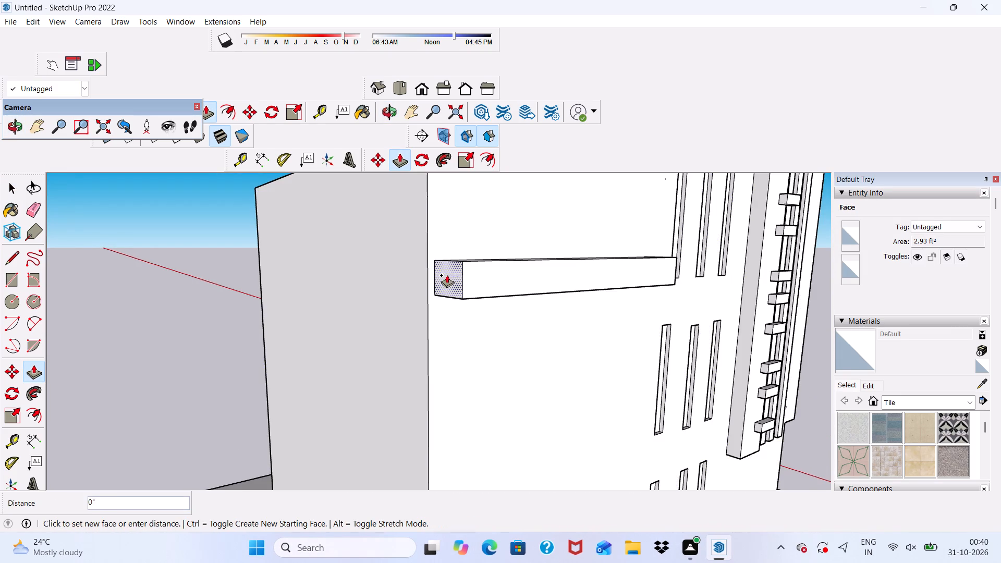
click(427, 313)
scroll(428, 311, down, 4)
middle_drag(449, 317, 412, 303)
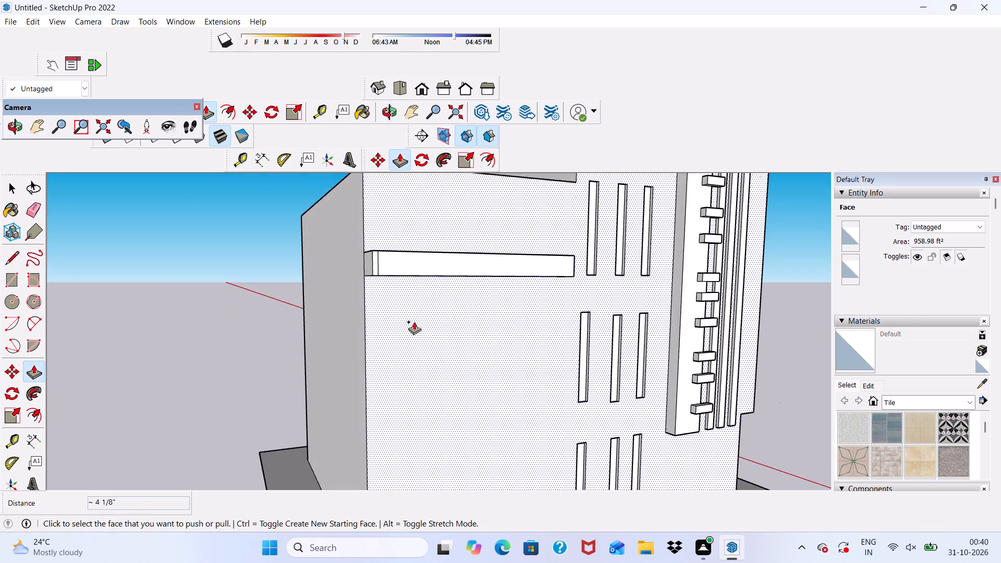
key(space)
Erase the leftover seam edges on the front, top and underside of the bar near its extended end.
click(28, 205)
scroll(366, 218, up, 3)
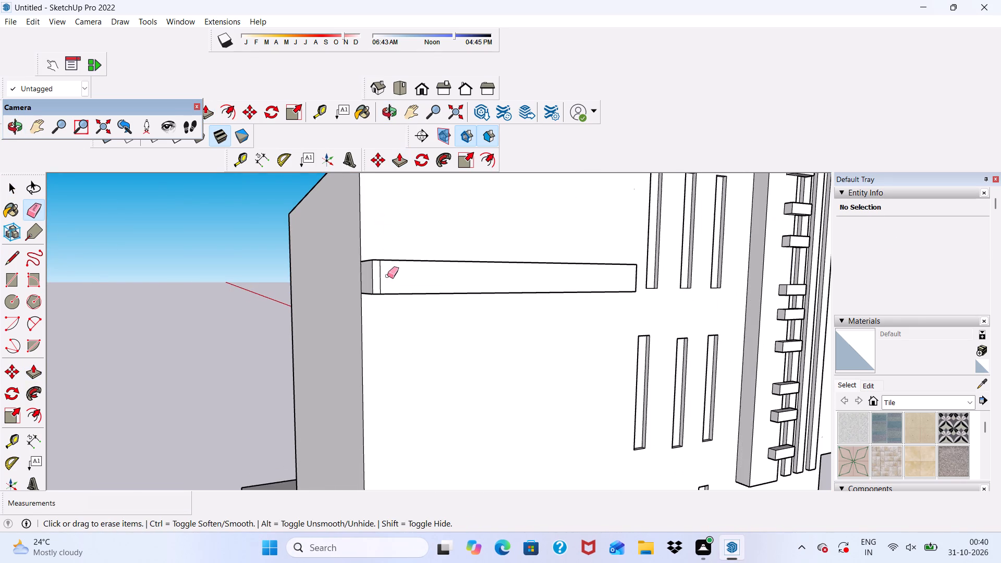
drag(380, 278, 384, 284)
scroll(388, 288, down, 1)
middle_drag(390, 291, 392, 331)
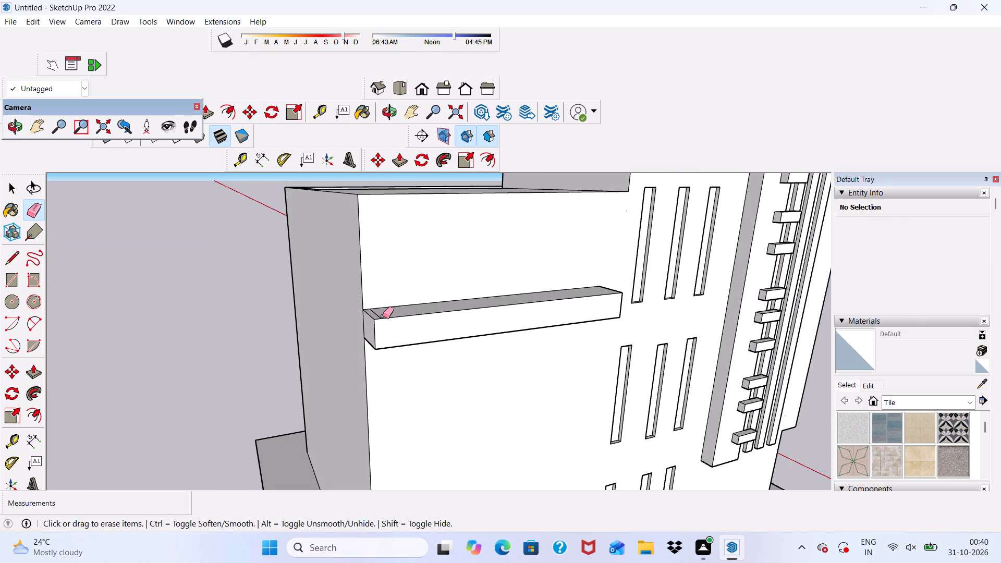
click(383, 316)
scroll(375, 315, up, 3)
drag(375, 315, 381, 311)
scroll(385, 329, down, 1)
middle_drag(382, 326, 356, 234)
scroll(356, 234, up, 2)
click(345, 225)
scroll(393, 250, down, 6)
middle_drag(457, 266, 457, 251)
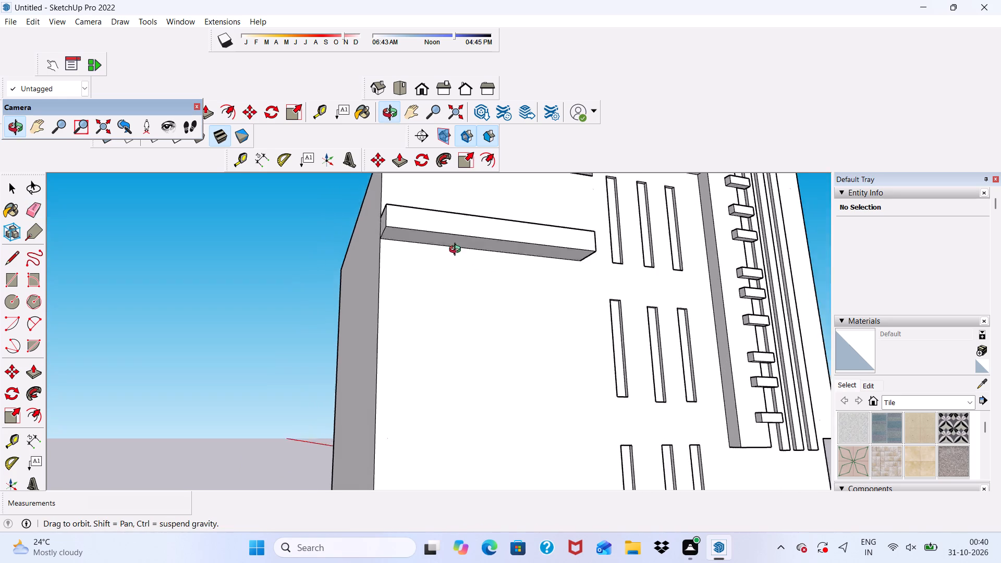
middle_drag(457, 251, 428, 262)
scroll(430, 270, up, 1)
key(space)
Draw a rectangle 2' by about 1' 3" on the bar's underside at the wall-corner end.
scroll(438, 267, down, 3)
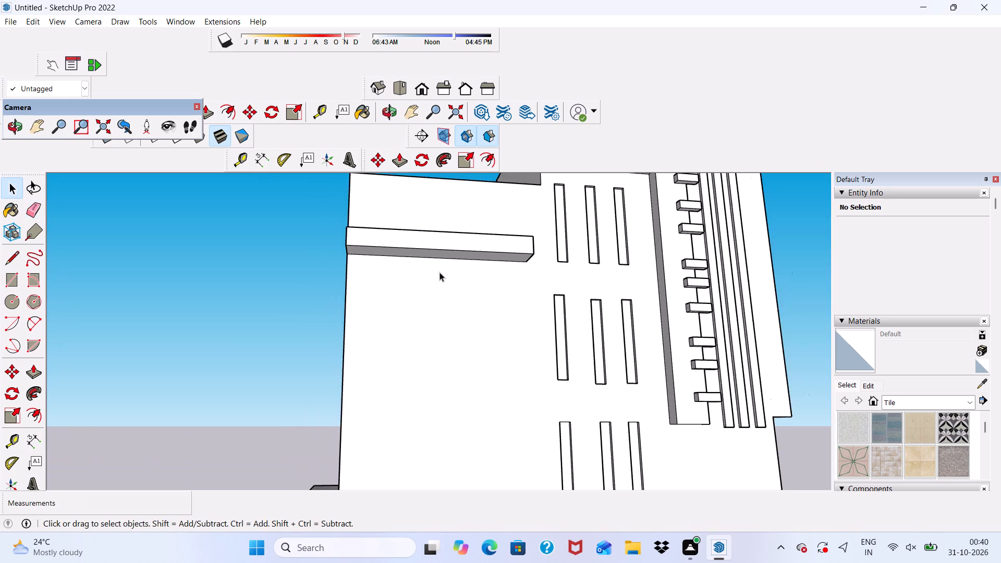
middle_drag(440, 272, 442, 243)
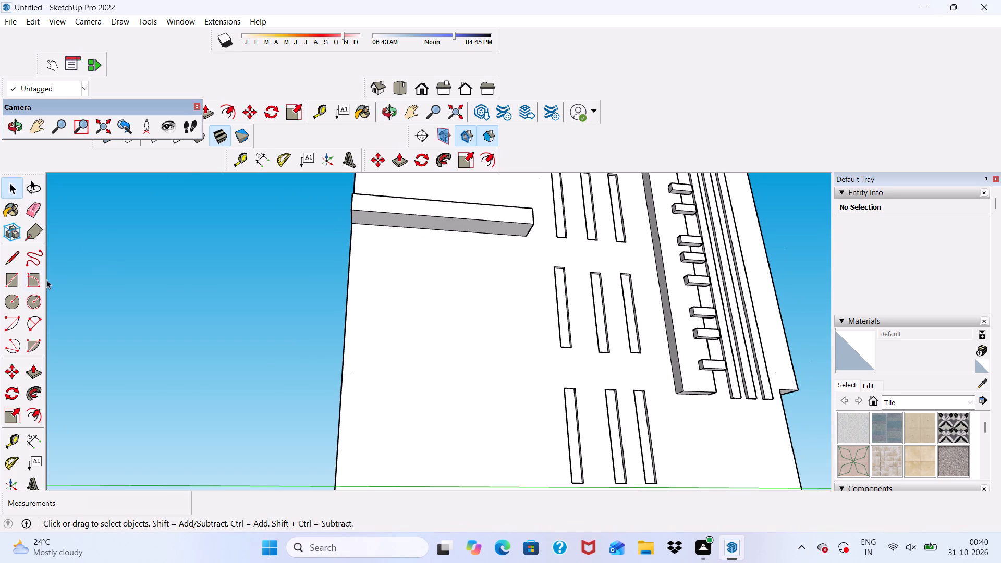
click(14, 283)
scroll(366, 209, up, 4)
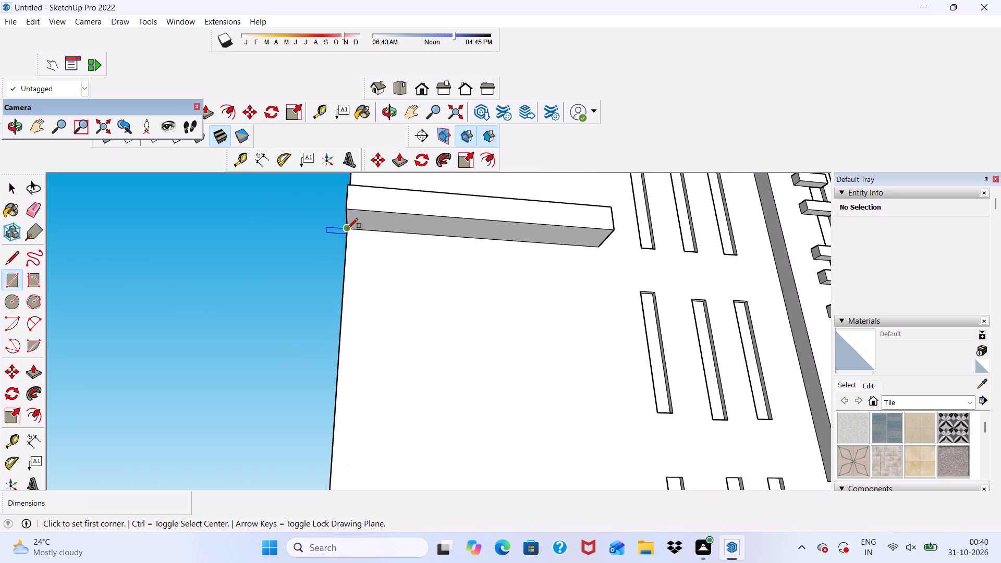
click(347, 228)
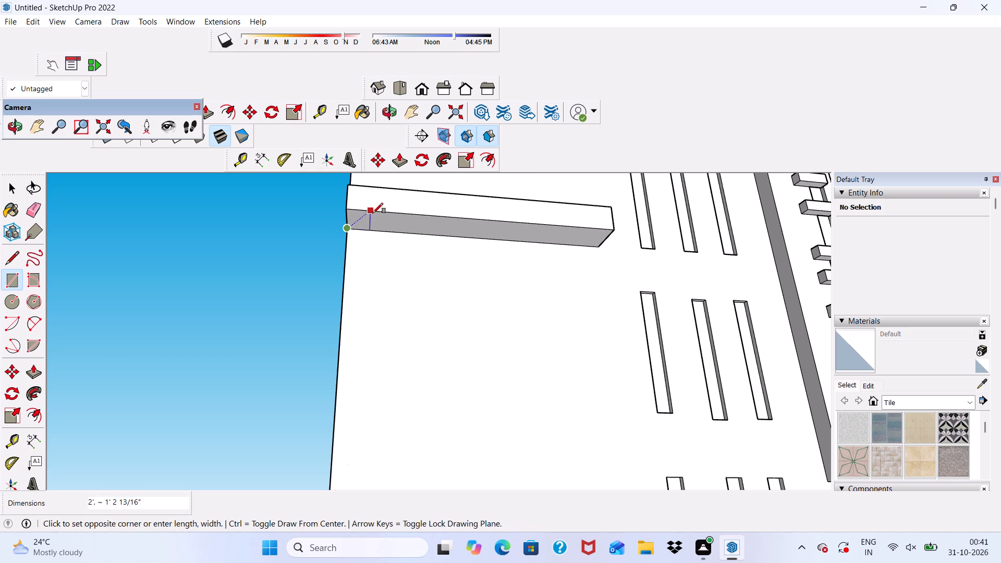
click(373, 213)
key(space)
Push/Pull the underside rectangle 10' downward to form a vertical leg along the wall's corner edge.
click(368, 219)
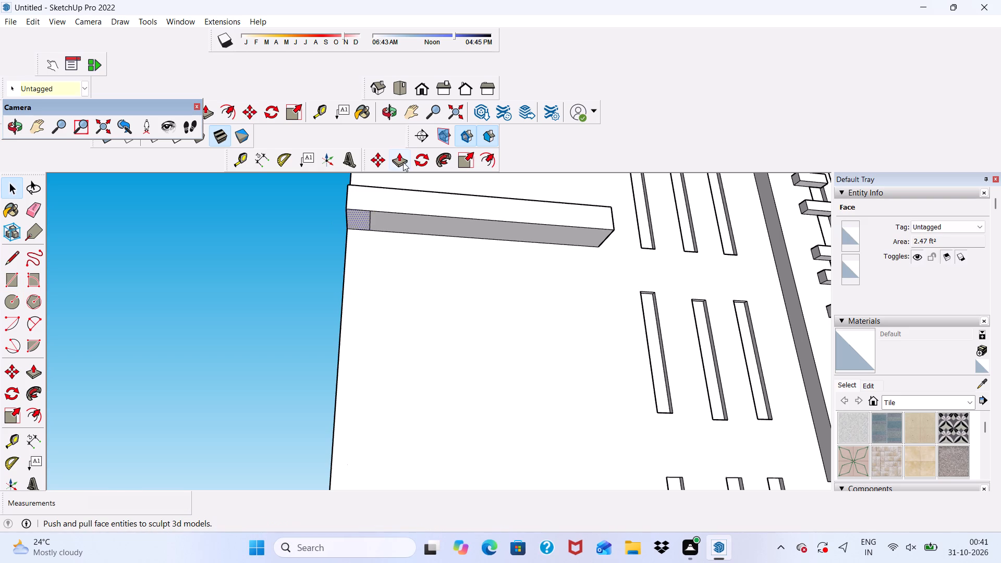
click(401, 157)
click(361, 213)
scroll(367, 291, down, 5)
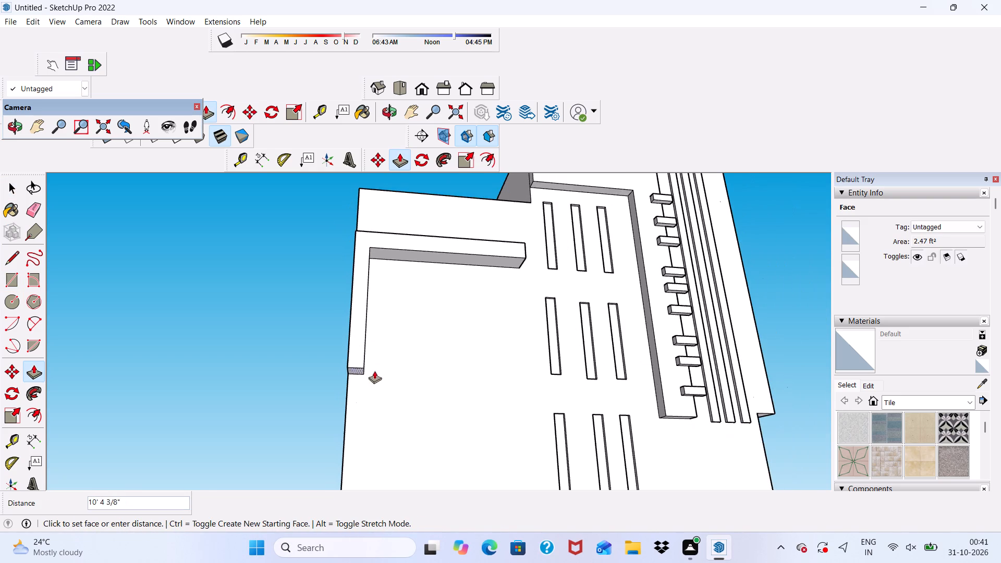
scroll(372, 384, down, 6)
middle_drag(385, 388, 343, 427)
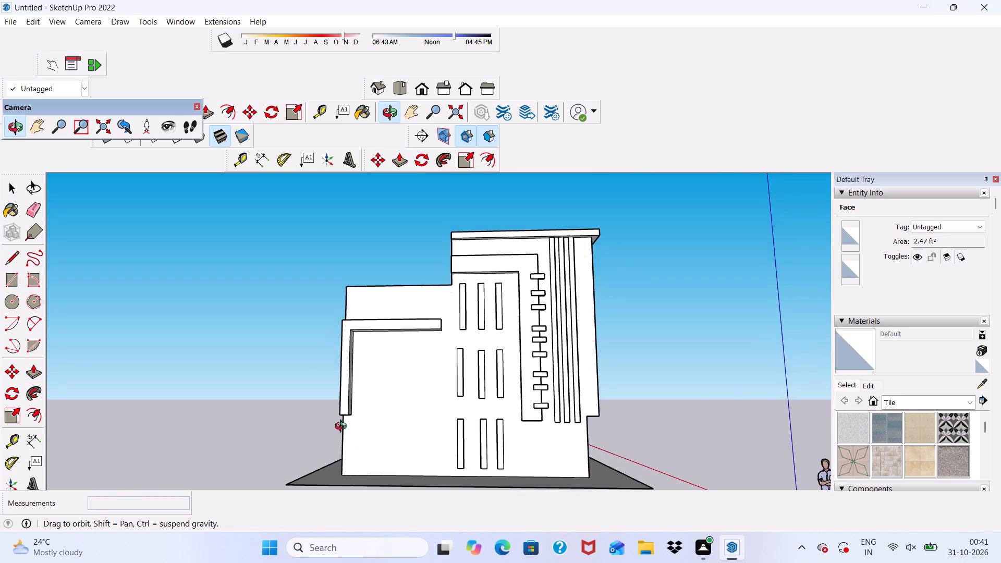
middle_drag(343, 427, 340, 431)
scroll(351, 425, up, 1)
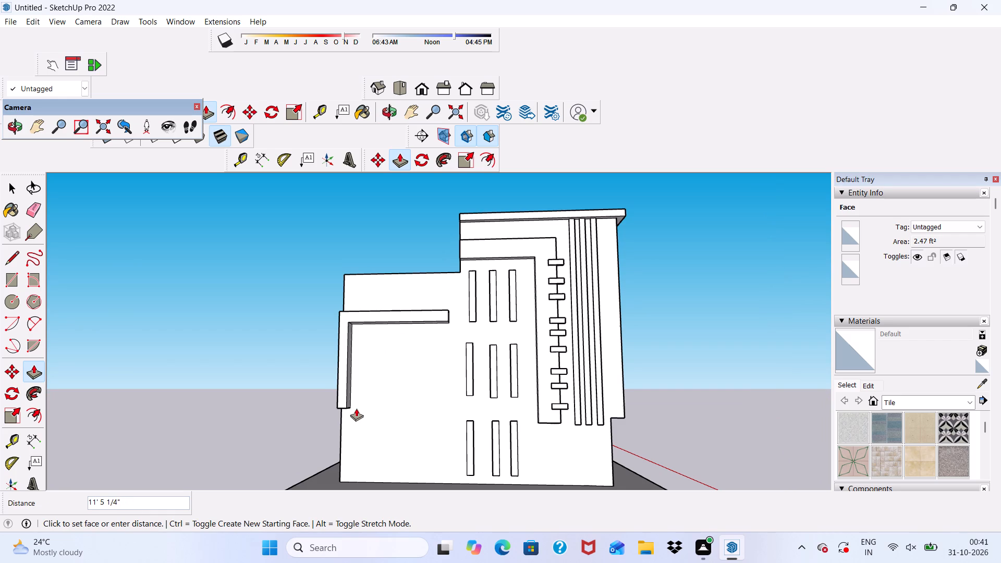
click(359, 397)
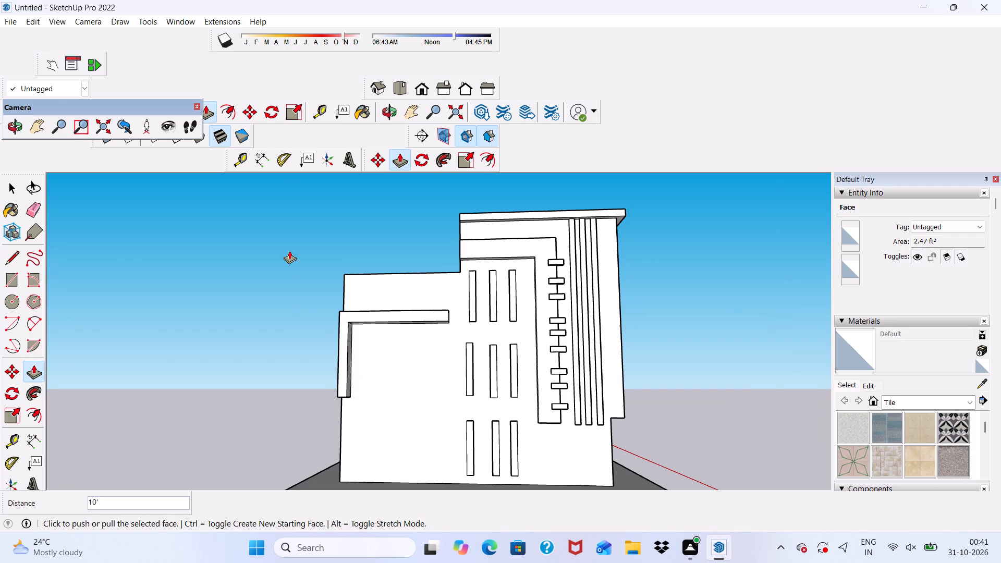
Draw a 2' wide rectangle at the lower end of the vertical leg's inner side face.
click(15, 287)
middle_drag(482, 361, 396, 353)
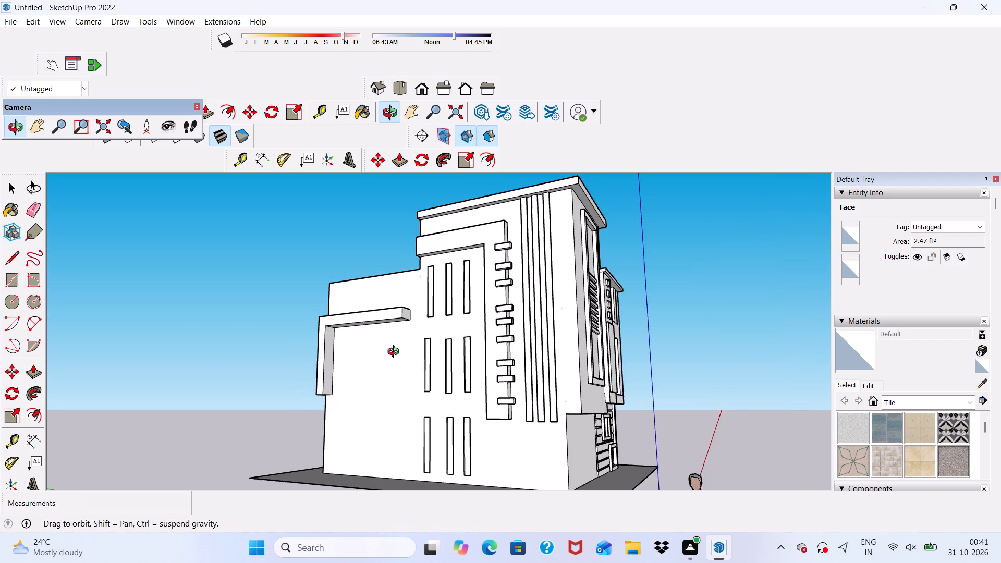
middle_drag(396, 353, 394, 353)
scroll(333, 413, up, 11)
click(316, 380)
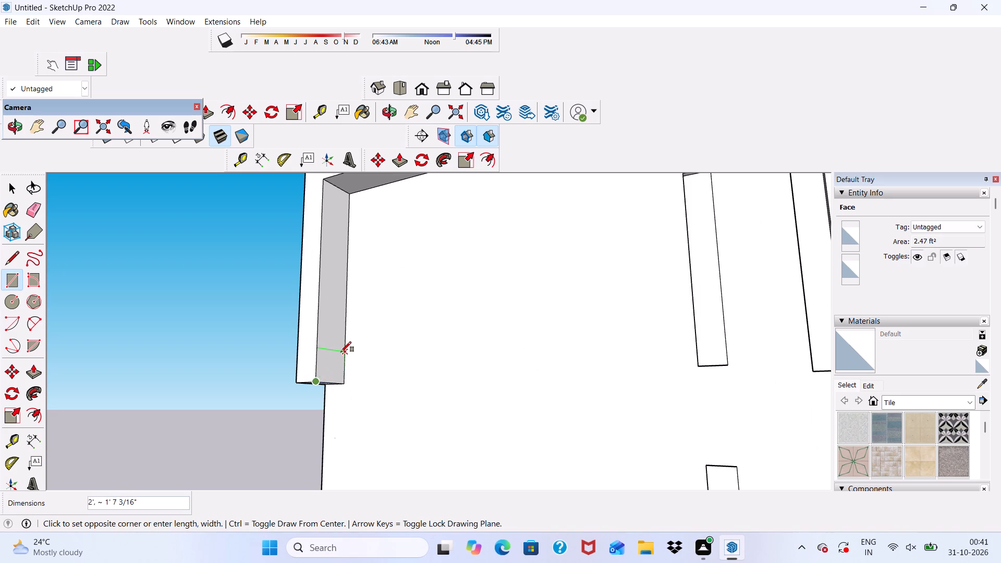
click(341, 352)
key(space)
Push/Pull the rectangle at the vertical leg's lower end along the wall about 13' 5", flush with the upper bar's end.
click(328, 369)
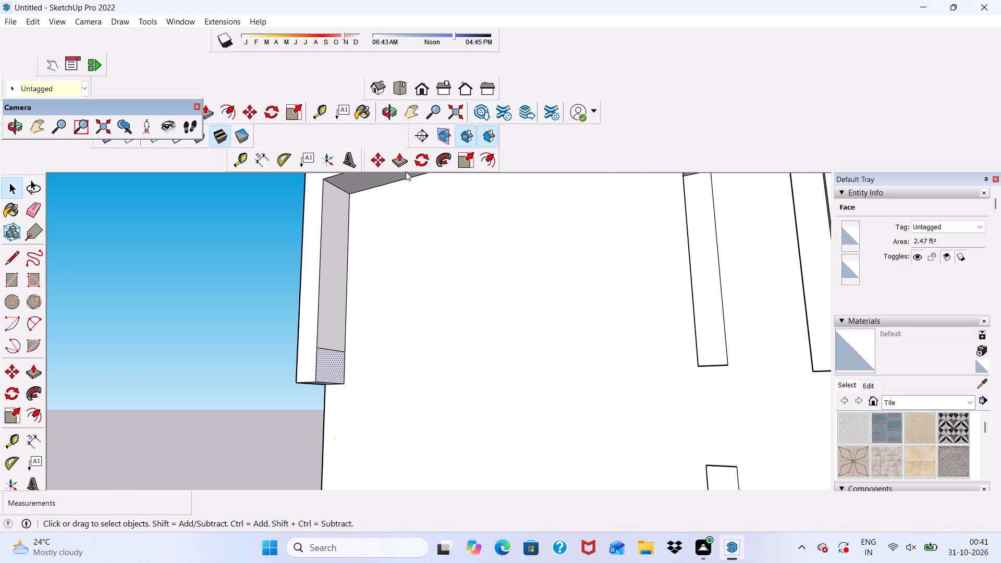
click(398, 161)
click(331, 358)
scroll(436, 390, down, 4)
scroll(536, 385, up, 1)
scroll(548, 348, down, 4)
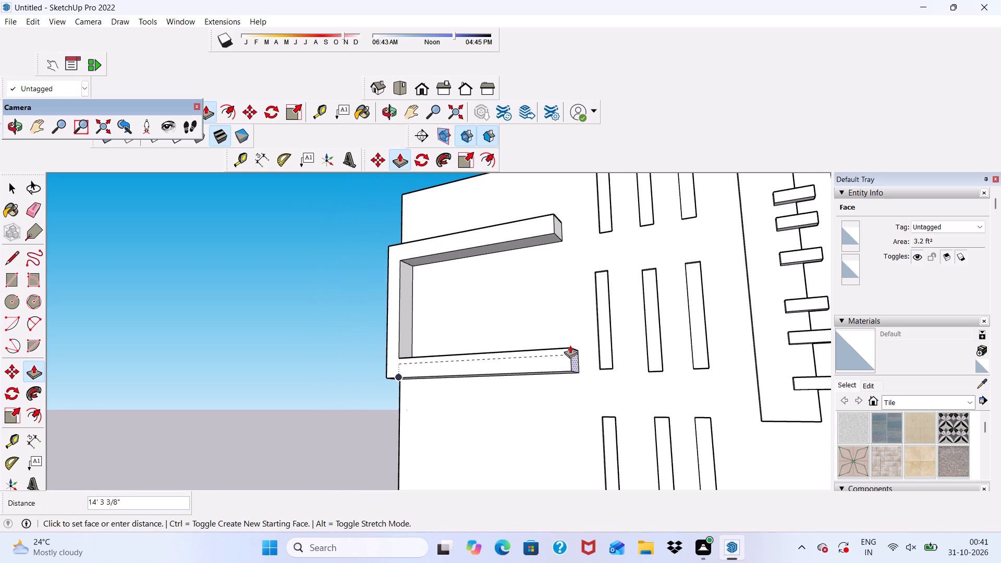
click(553, 232)
Examine the C-shaped frame on the side wall from the front, from above and at its corners.
scroll(532, 294, down, 1)
middle_drag(532, 297, 582, 287)
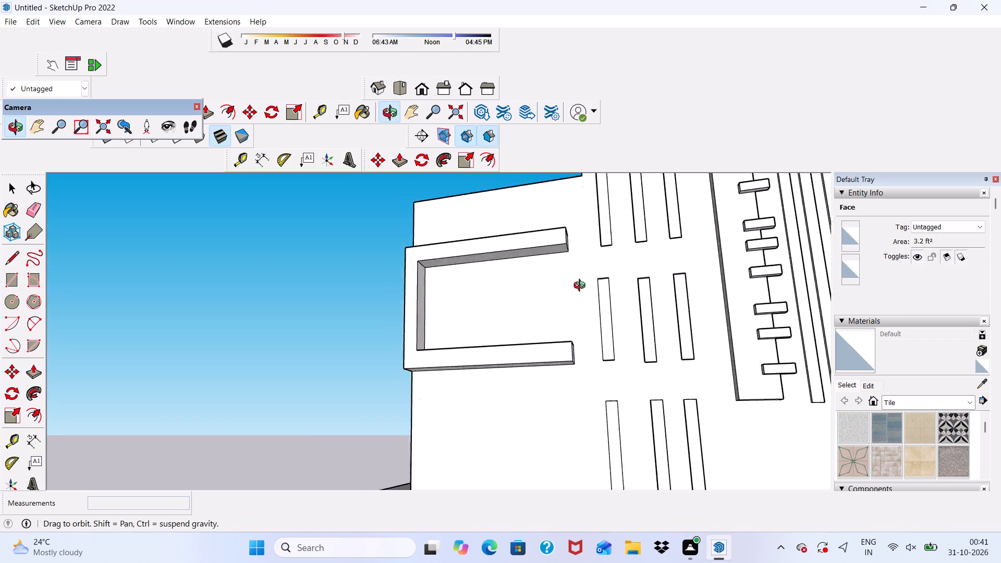
middle_drag(582, 287, 608, 327)
scroll(560, 289, up, 1)
scroll(547, 262, down, 4)
middle_drag(567, 272, 626, 259)
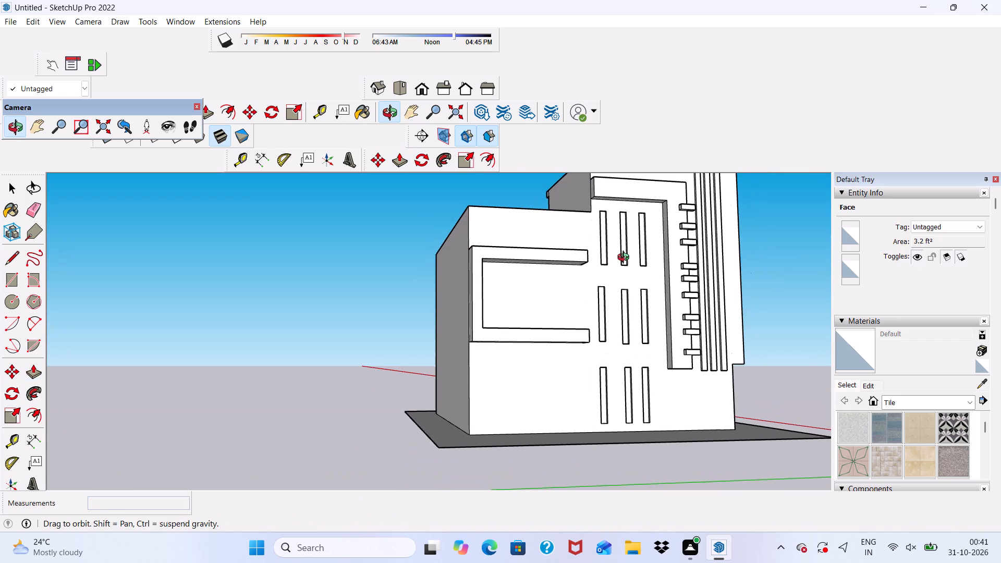
middle_drag(626, 259, 584, 255)
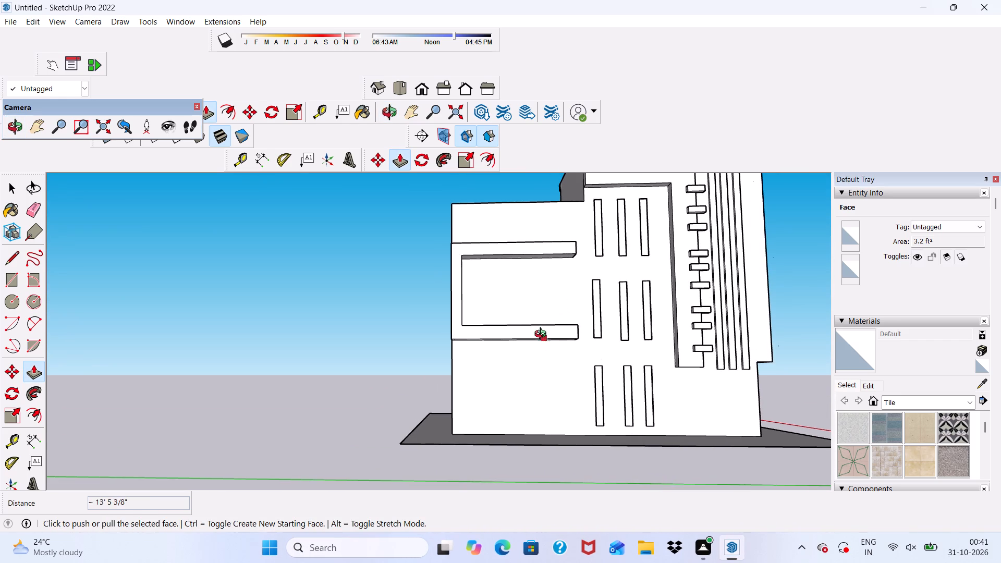
middle_drag(543, 335, 542, 297)
scroll(505, 231, up, 5)
middle_drag(502, 230, 474, 374)
scroll(461, 359, up, 8)
key(space)
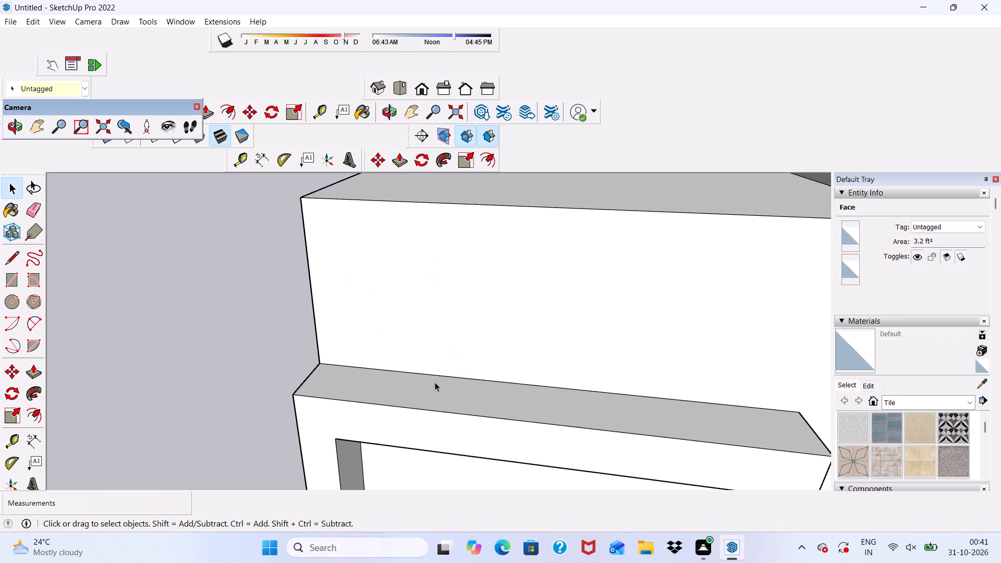
scroll(428, 380, down, 4)
middle_drag(422, 386, 487, 429)
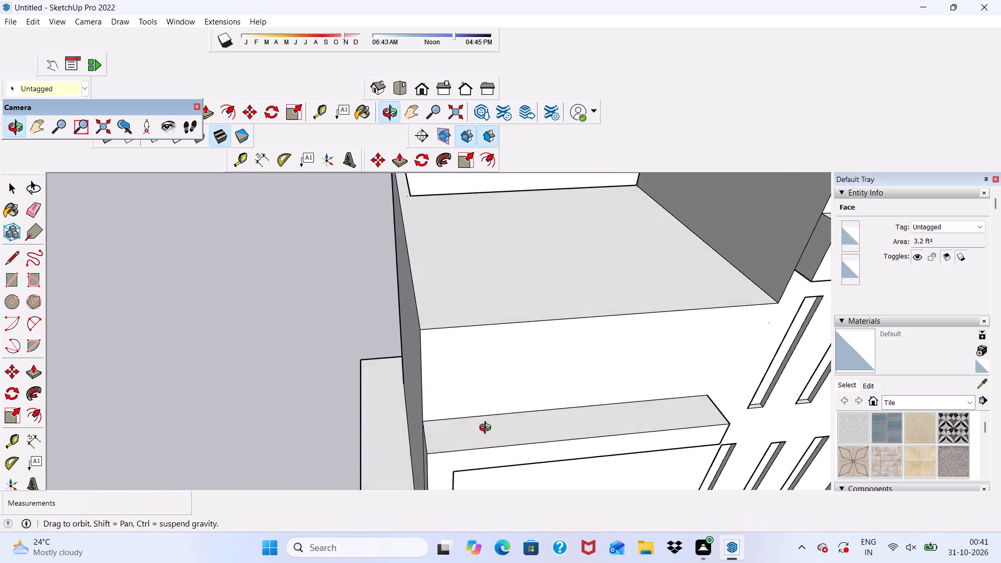
middle_drag(487, 429, 448, 410)
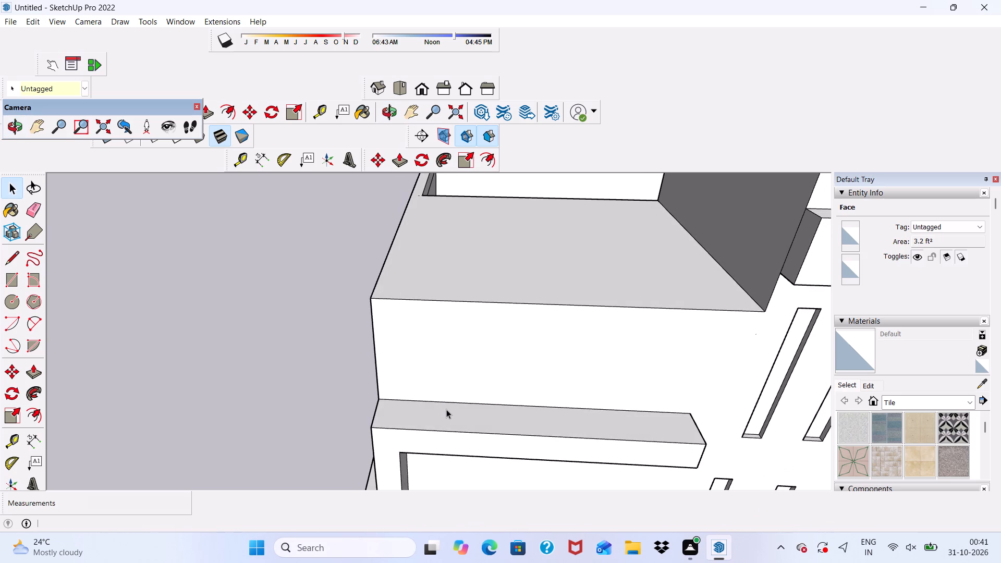
scroll(438, 415, down, 1)
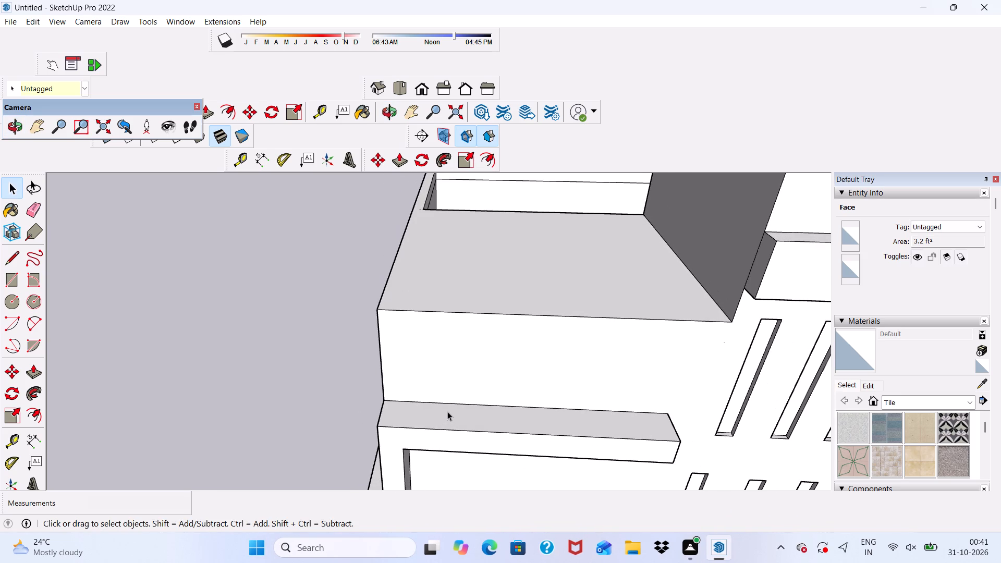
middle_drag(448, 411, 413, 394)
scroll(413, 394, down, 1)
middle_drag(413, 394, 426, 331)
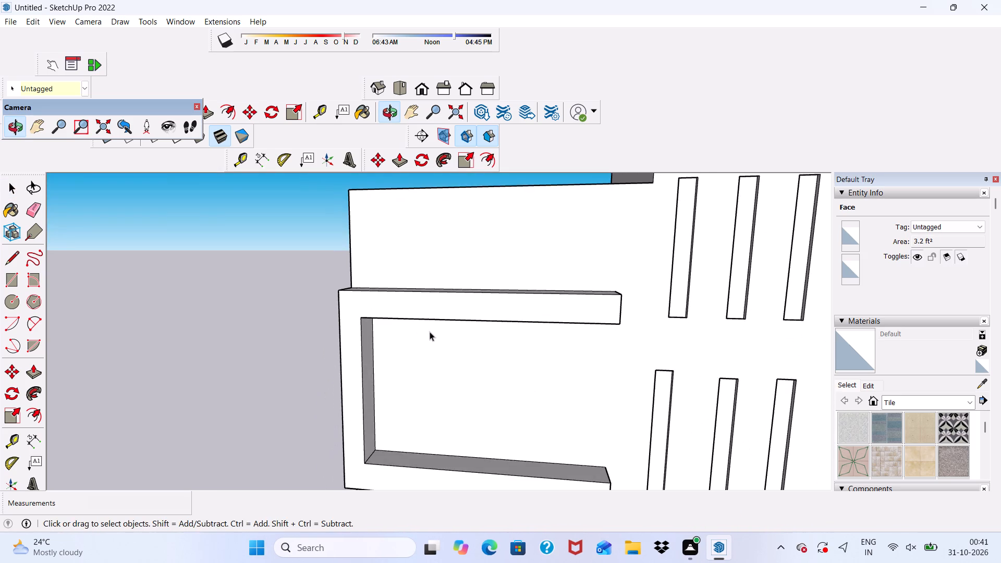
Push/Pull the lower bar's underside downward by about 11 9/16".
scroll(441, 342, down, 2)
middle_drag(465, 323, 467, 278)
scroll(474, 402, down, 1)
middle_drag(472, 407, 450, 329)
scroll(412, 354, up, 4)
click(412, 354)
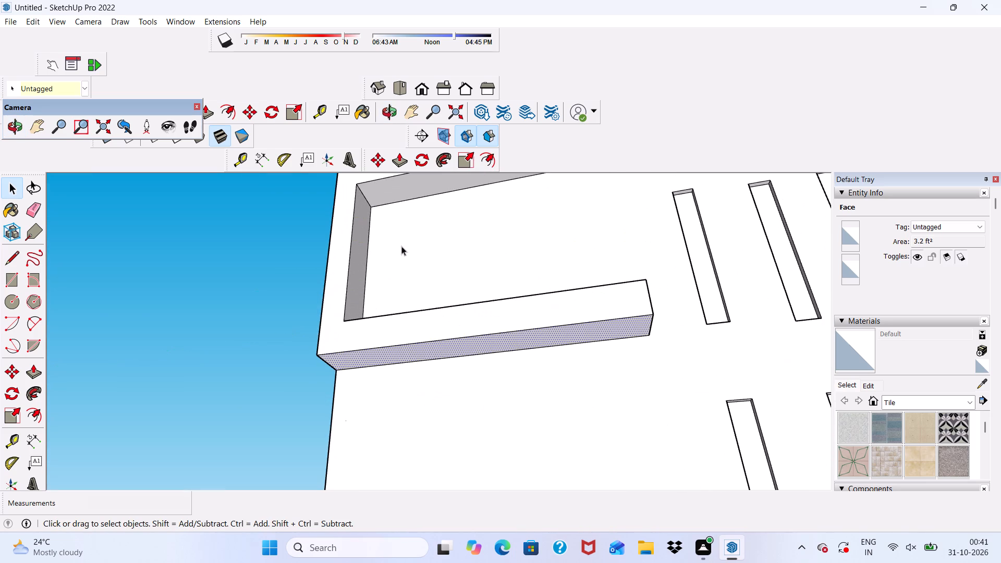
click(402, 164)
click(365, 350)
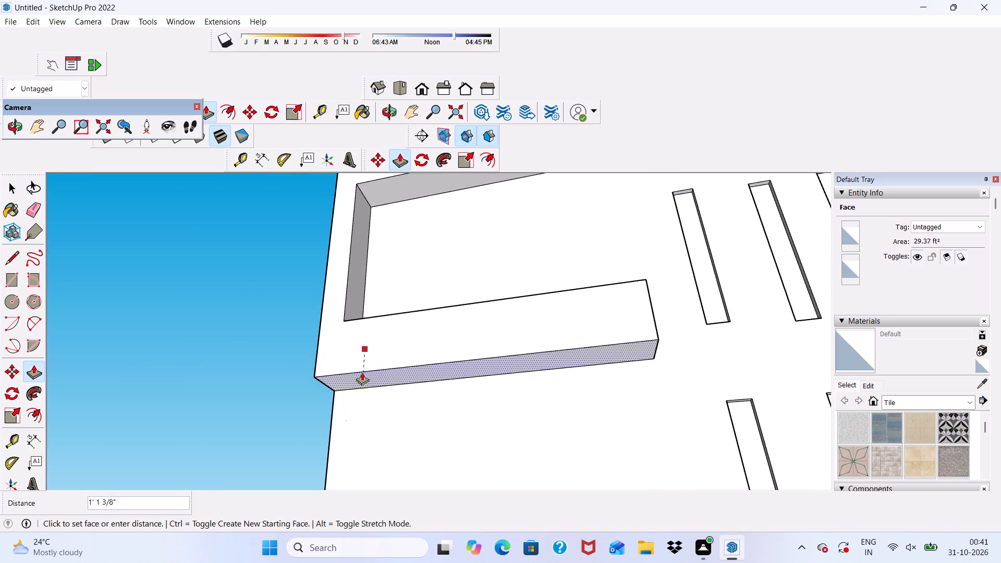
click(362, 369)
Draw a rectangle on the wall filling the frame's opening, from the inner upper corner at the leg to the lower bar's free end.
scroll(401, 330, down, 3)
middle_drag(425, 334, 376, 424)
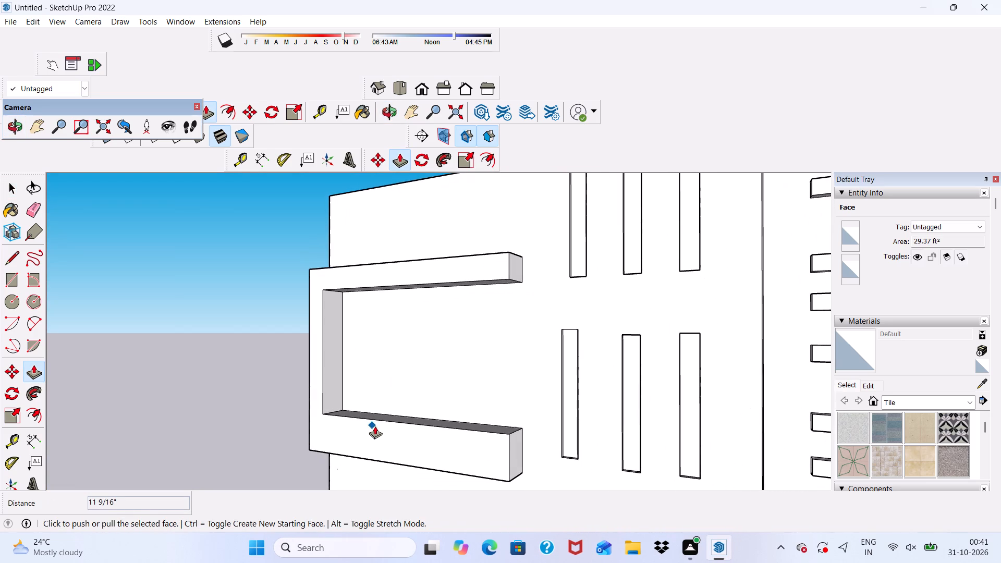
scroll(394, 411, down, 1)
middle_drag(403, 410, 424, 423)
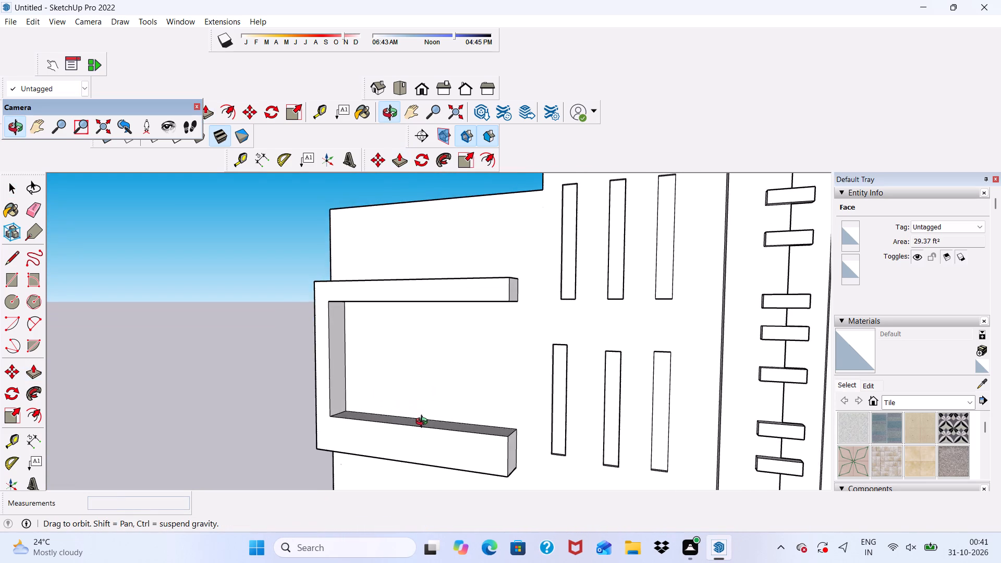
middle_drag(424, 423, 437, 425)
key(space)
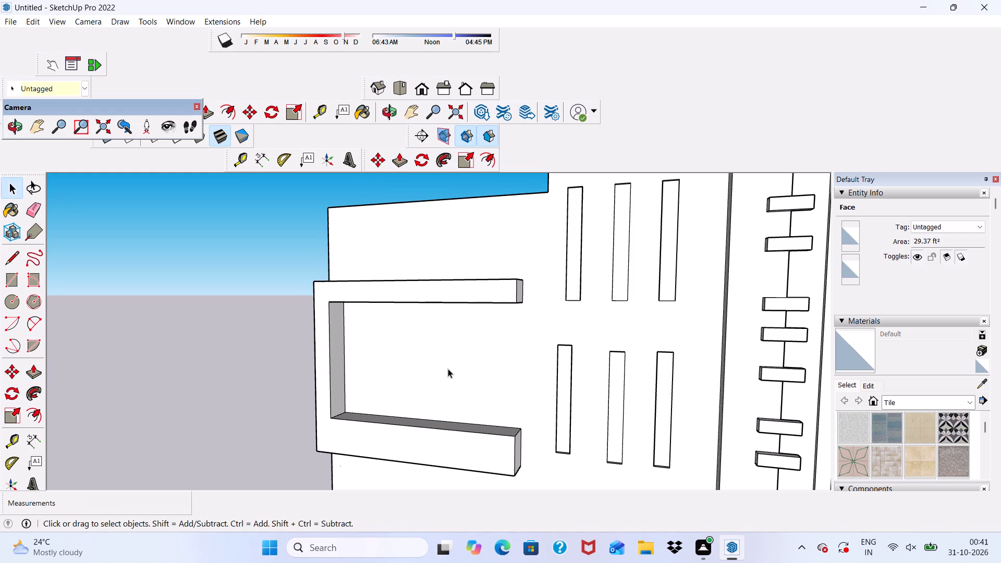
click(448, 369)
scroll(518, 351, down, 5)
middle_drag(540, 296, 551, 288)
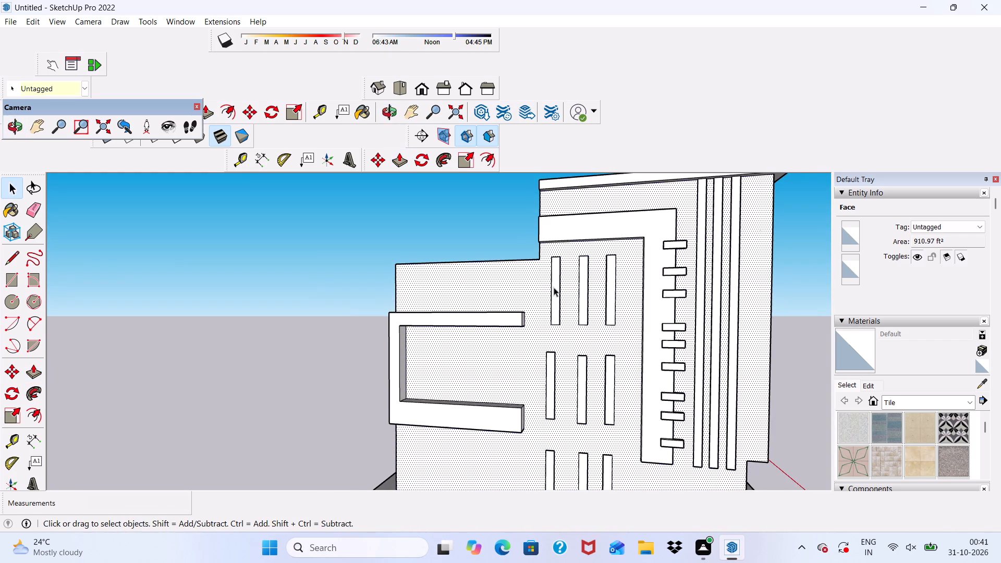
click(9, 284)
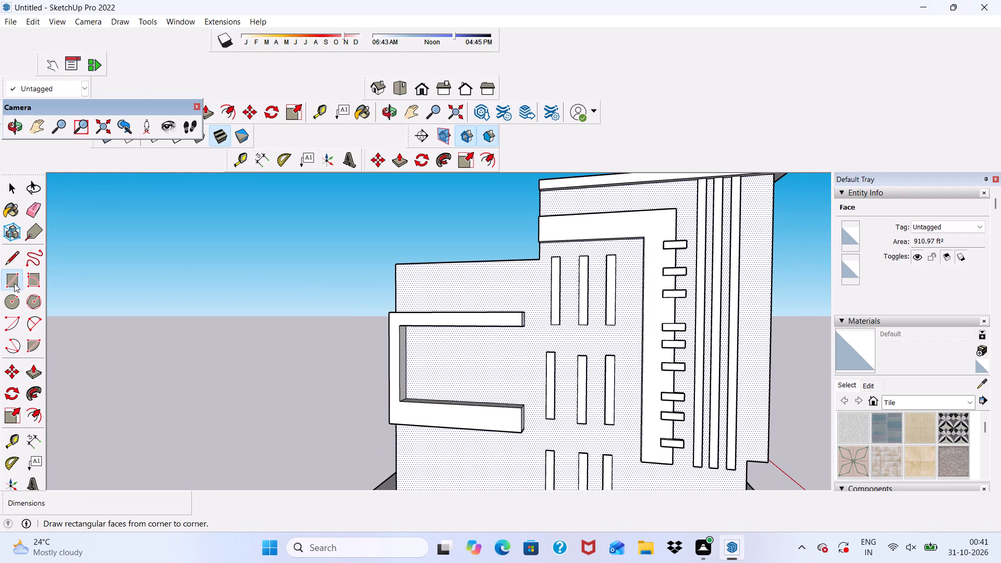
scroll(25, 280, down, 3)
middle_drag(106, 303, 195, 319)
scroll(335, 372, up, 5)
scroll(523, 336, up, 5)
middle_drag(479, 311, 473, 309)
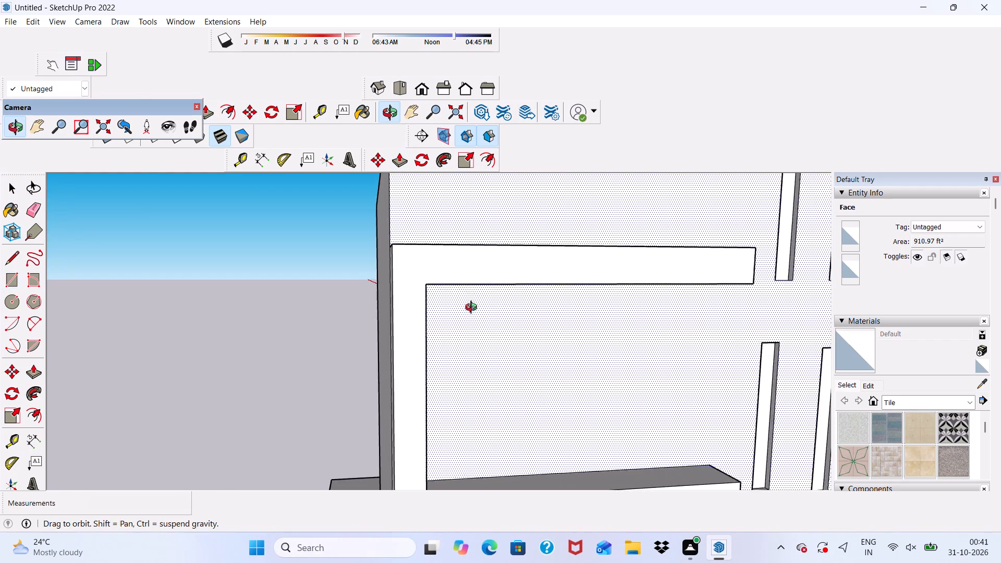
middle_drag(473, 309, 419, 287)
scroll(419, 287, up, 4)
click(273, 228)
scroll(469, 344, down, 7)
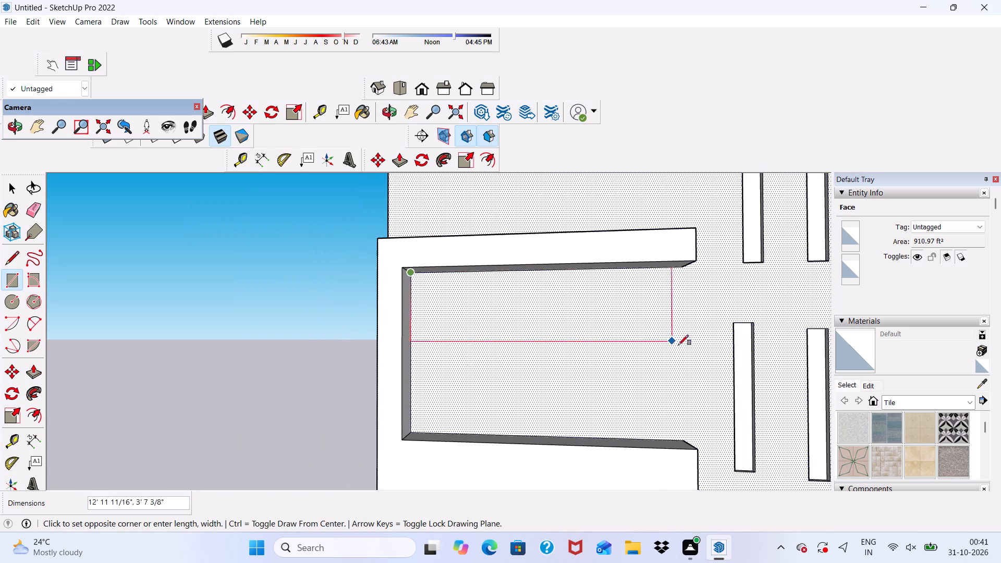
scroll(685, 389, up, 1)
click(686, 445)
scroll(636, 372, down, 2)
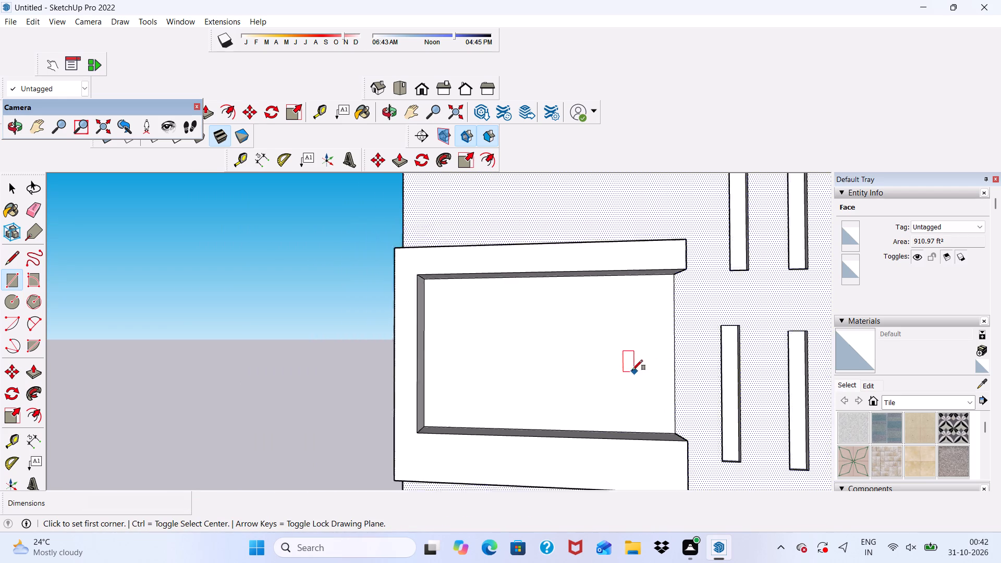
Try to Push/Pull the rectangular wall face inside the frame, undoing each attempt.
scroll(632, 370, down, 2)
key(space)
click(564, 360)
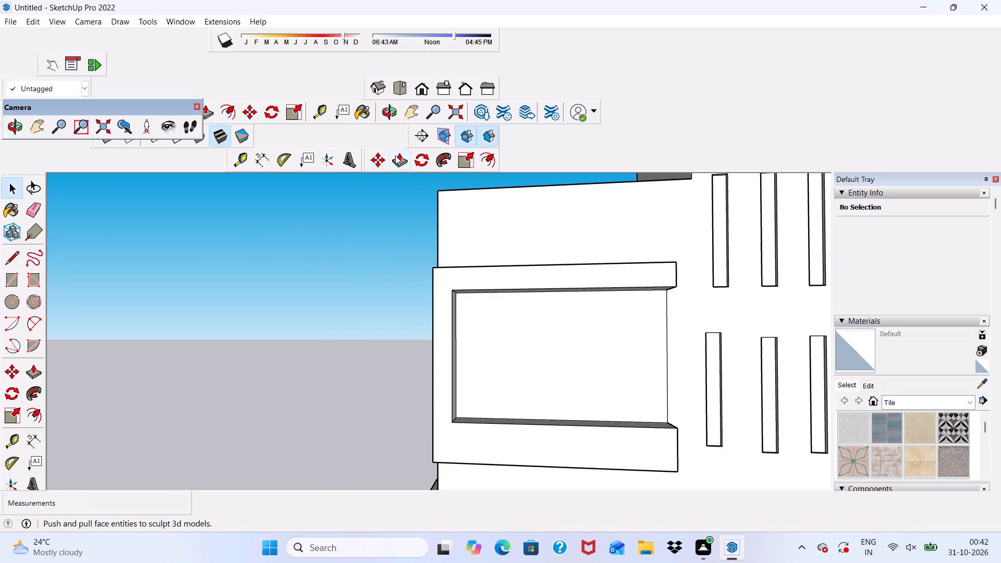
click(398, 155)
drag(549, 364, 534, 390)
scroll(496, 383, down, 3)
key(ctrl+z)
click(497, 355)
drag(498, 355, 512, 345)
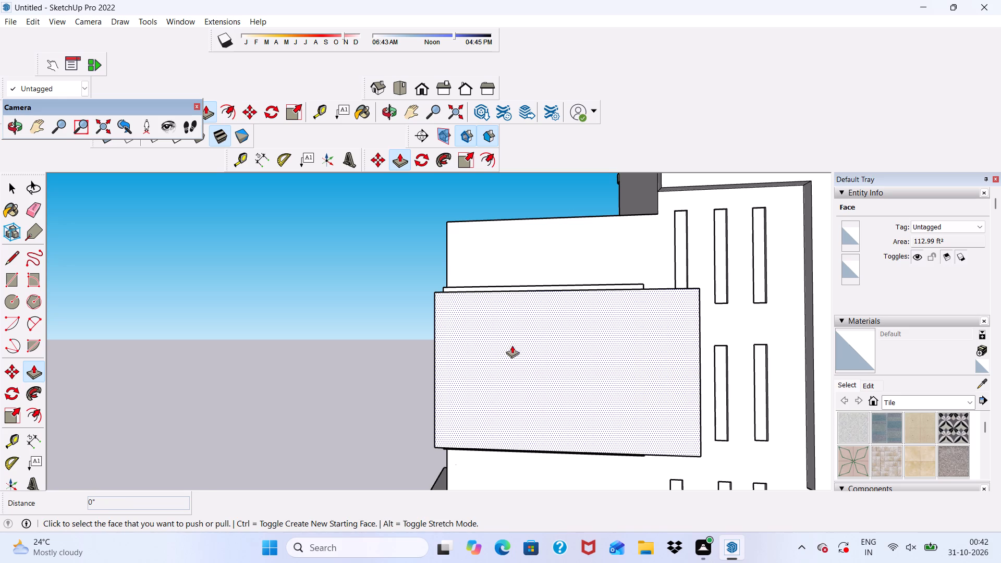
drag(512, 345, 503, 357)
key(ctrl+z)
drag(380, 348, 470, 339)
Push the rectangular wall face inside the frame inward by about 6' 8 5/8" to form a recess.
scroll(533, 338, up, 5)
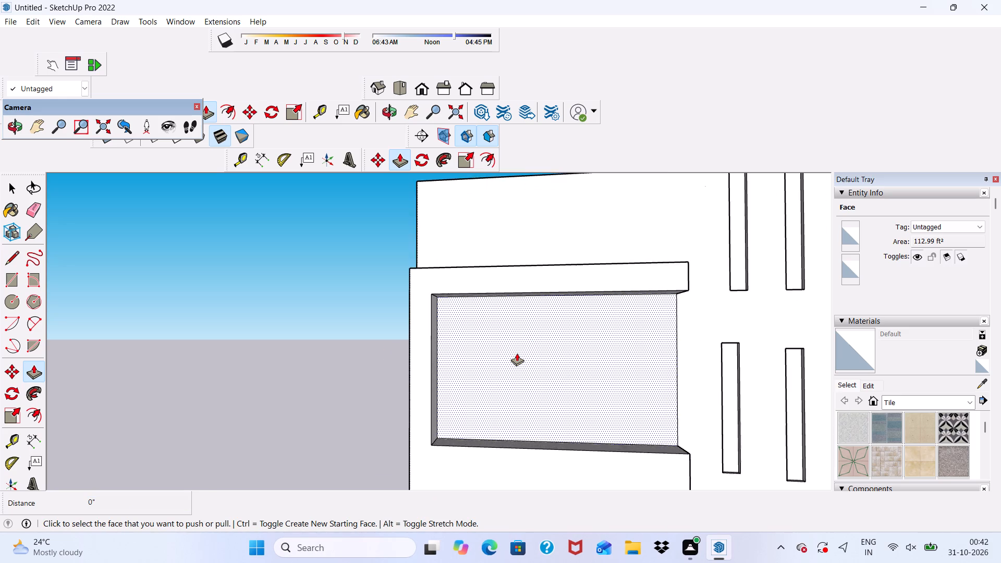
scroll(517, 353, up, 2)
drag(517, 353, 472, 362)
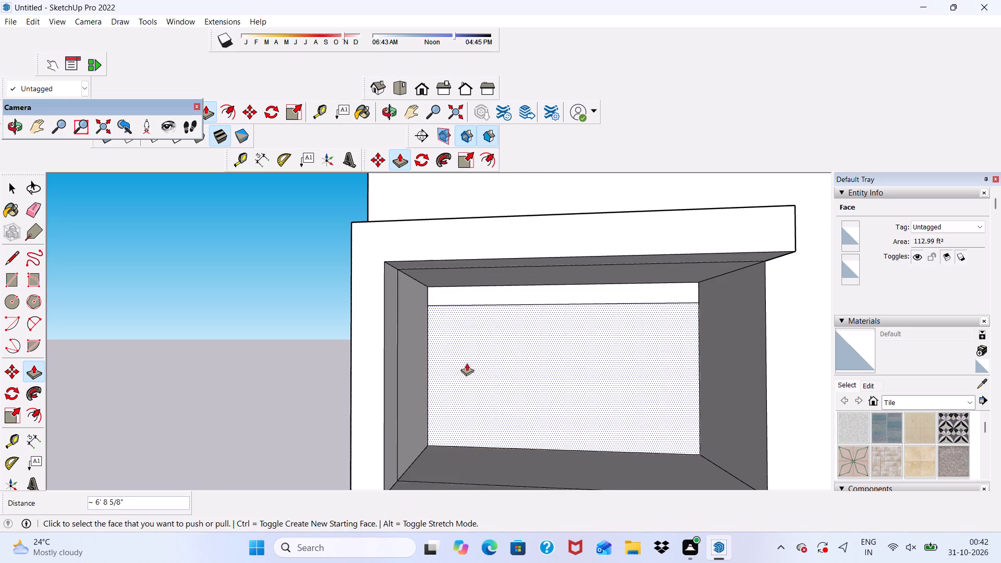
Pull the recess's large back face outward by about 4' 6 13/16" to make the recess shallower.
scroll(458, 346, down, 4)
middle_drag(475, 350, 440, 348)
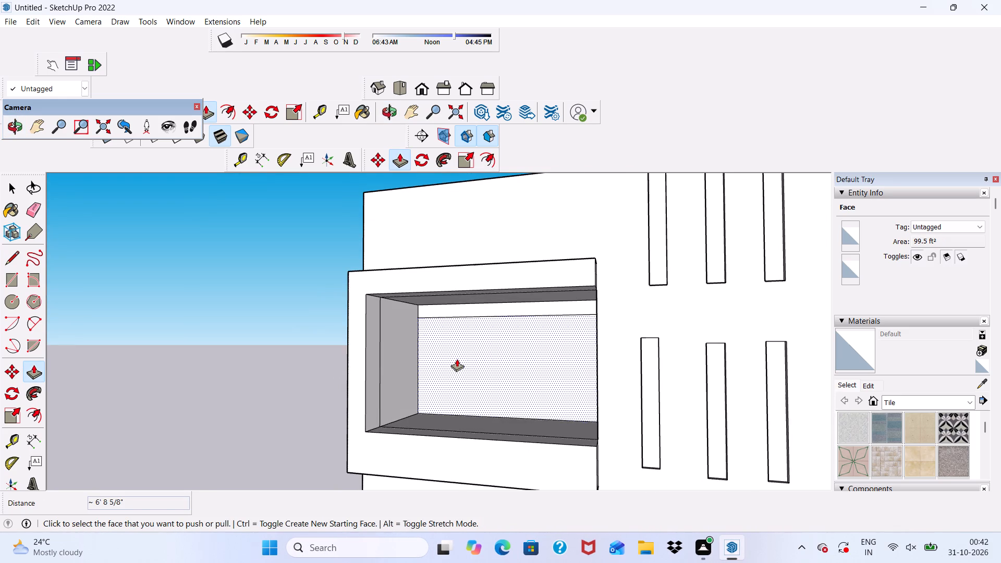
click(457, 359)
click(437, 354)
Pull the narrow strip above the recess's back face outward until it is flush with that face.
scroll(440, 320, up, 3)
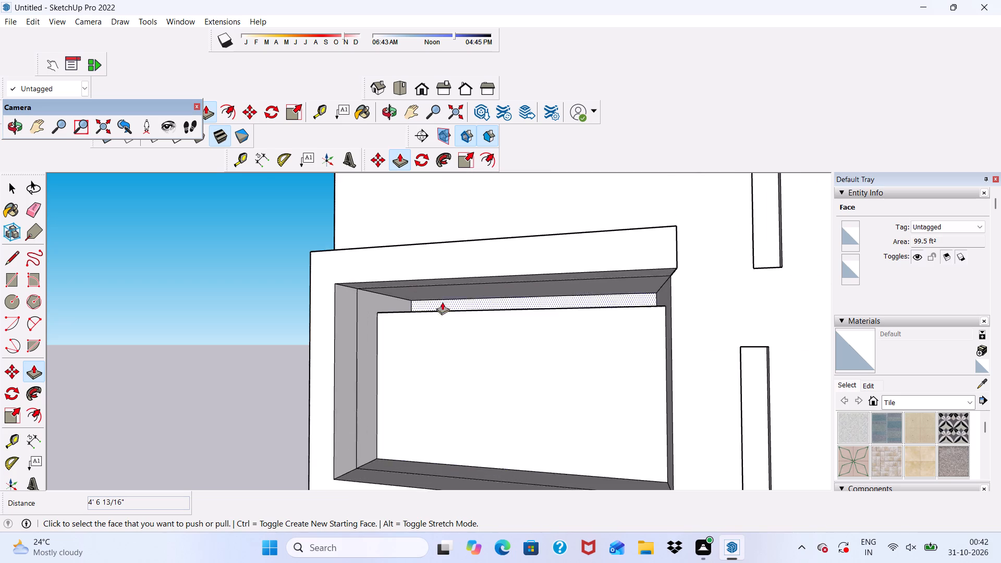
scroll(444, 294, up, 2)
click(440, 303)
click(372, 314)
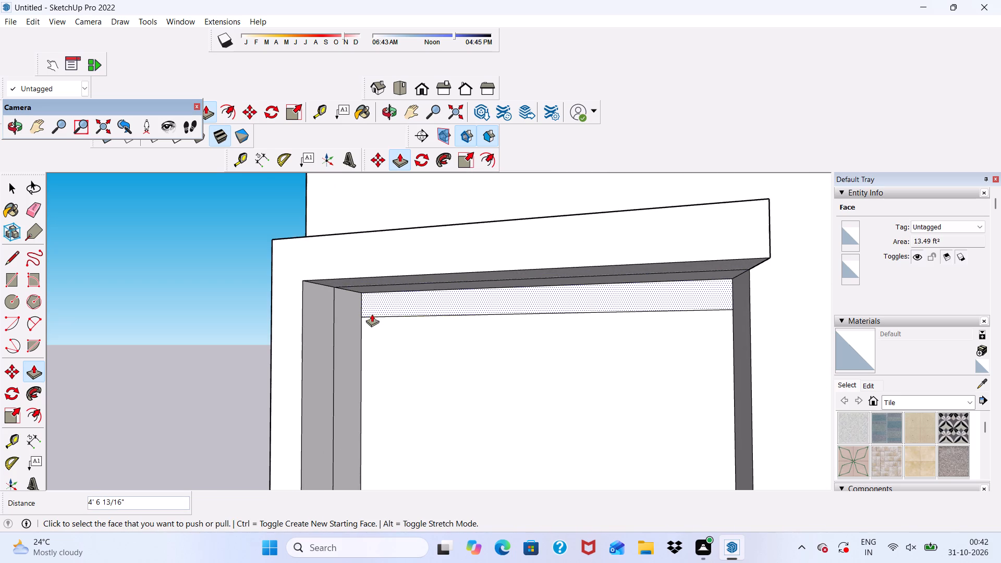
Erase the seam edges on the recess's inner side face and its bottom face.
scroll(383, 295, down, 5)
middle_drag(445, 322, 389, 316)
scroll(445, 322, down, 1)
key(space)
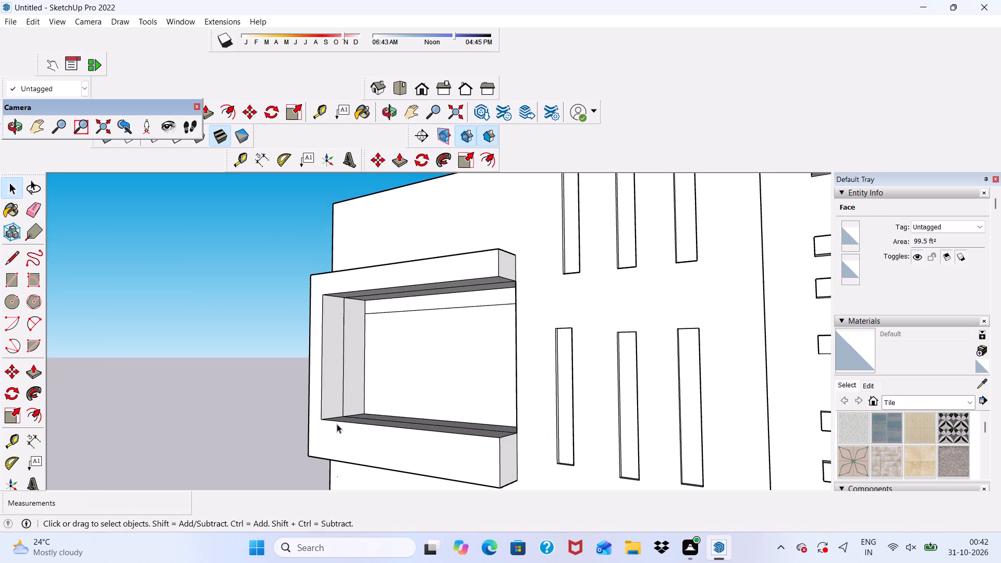
middle_drag(349, 420, 362, 460)
scroll(377, 417, up, 4)
scroll(365, 395, down, 2)
middle_drag(365, 399, 343, 450)
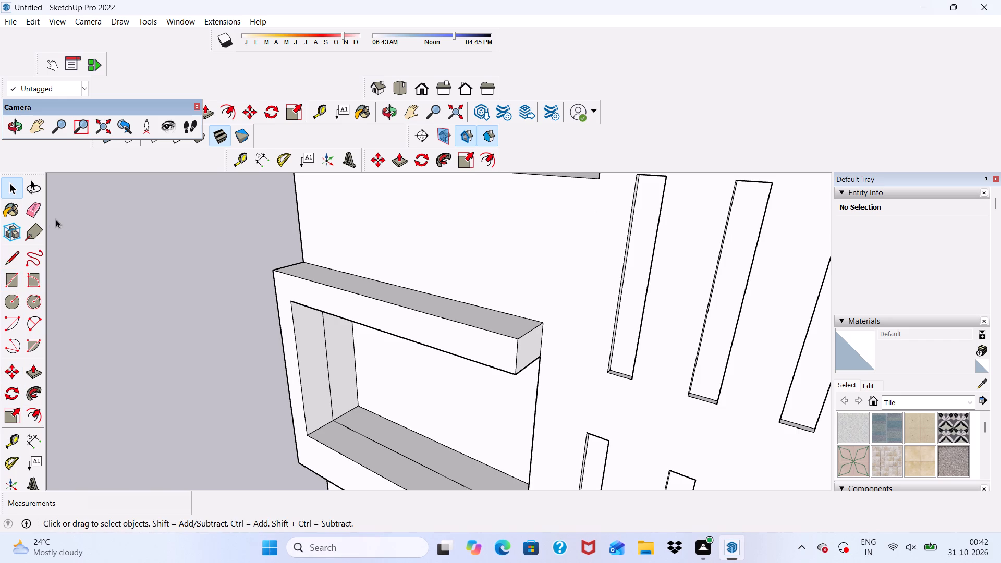
click(34, 209)
scroll(333, 384, up, 1)
drag(316, 339, 321, 342)
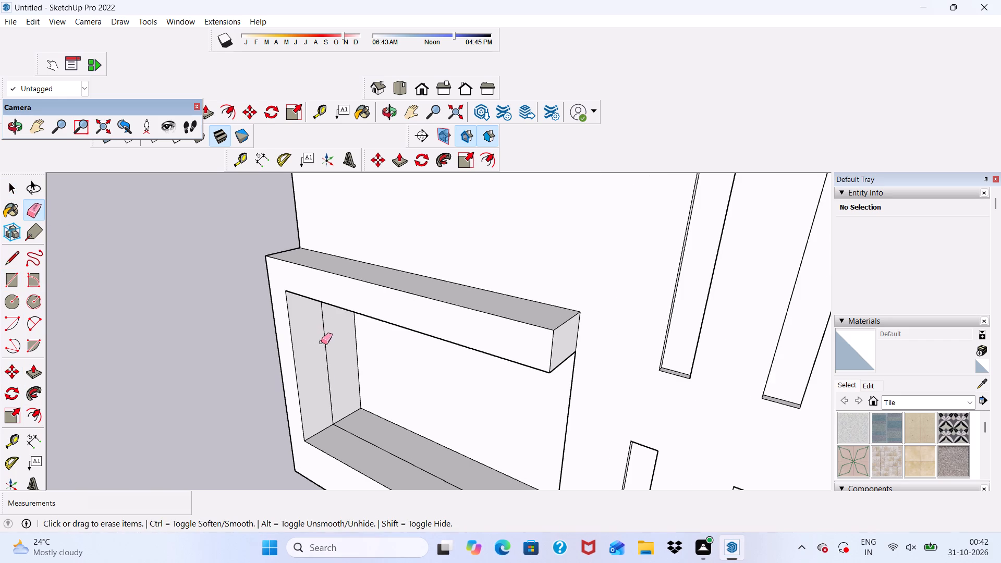
drag(321, 342, 327, 353)
click(359, 436)
Erase the horizontal seam across the recess's back face and the seam edge on its top inner face.
scroll(362, 404, down, 5)
middle_drag(430, 417, 458, 350)
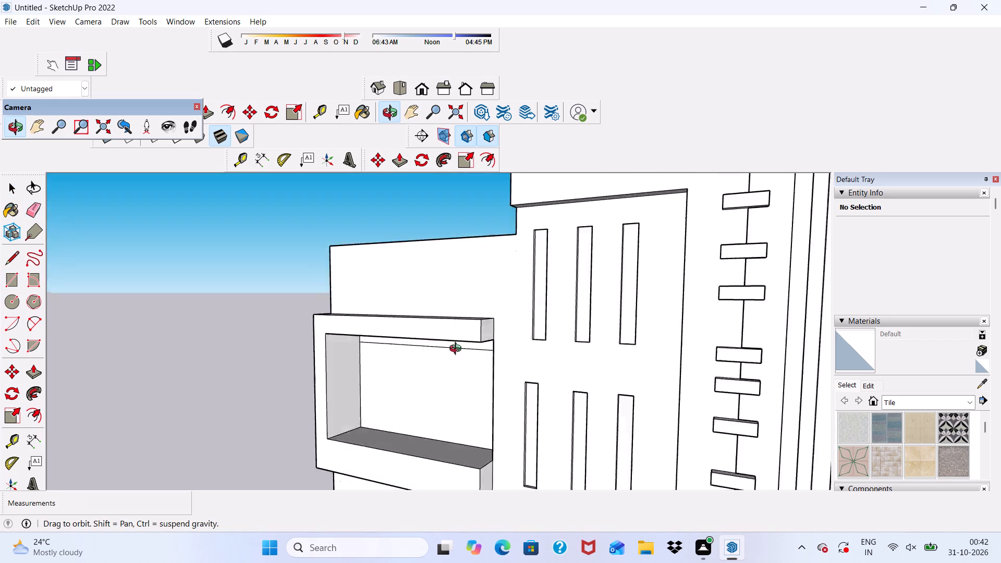
middle_drag(458, 350, 516, 314)
scroll(495, 331, up, 5)
click(459, 338)
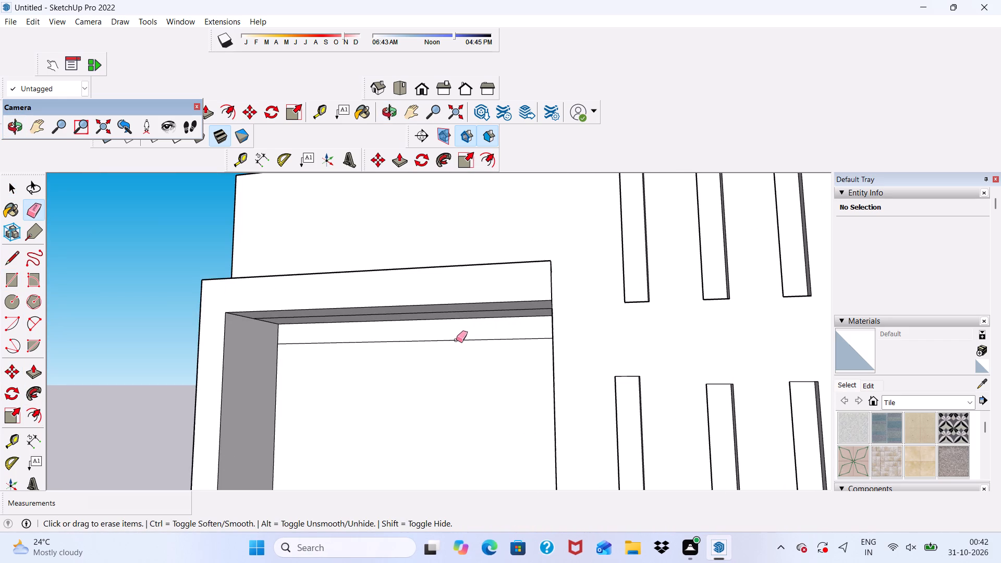
click(456, 340)
scroll(450, 319, up, 1)
click(453, 314)
scroll(426, 336, down, 2)
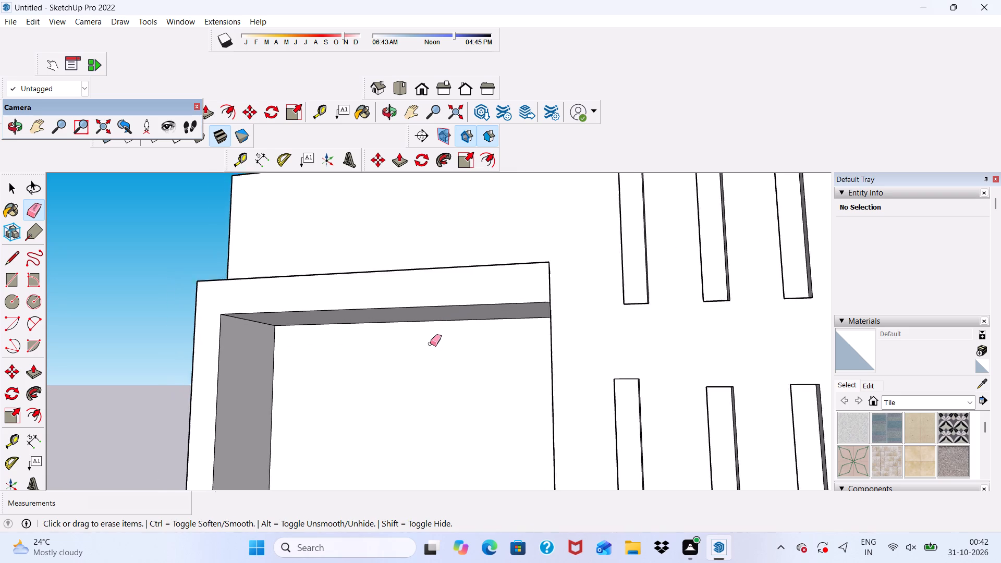
Draw a rectangular strip about 6" wide along the recess floor, spanning about 13' 5 3/8" between its inner sides.
scroll(430, 344, down, 4)
middle_drag(462, 356, 483, 418)
scroll(483, 418, up, 1)
scroll(474, 408, down, 2)
key(space)
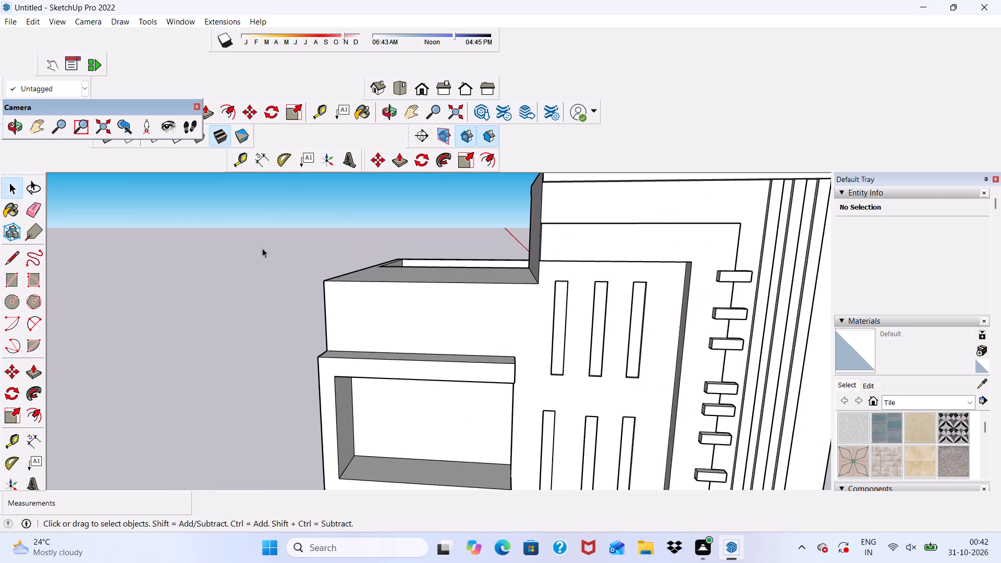
click(9, 281)
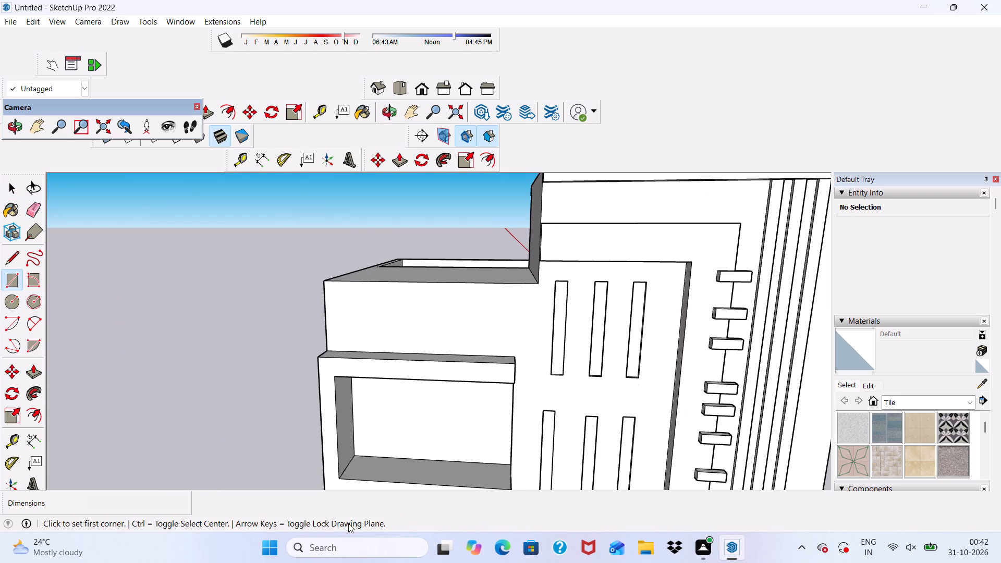
scroll(364, 504, up, 13)
click(346, 476)
scroll(359, 449, down, 3)
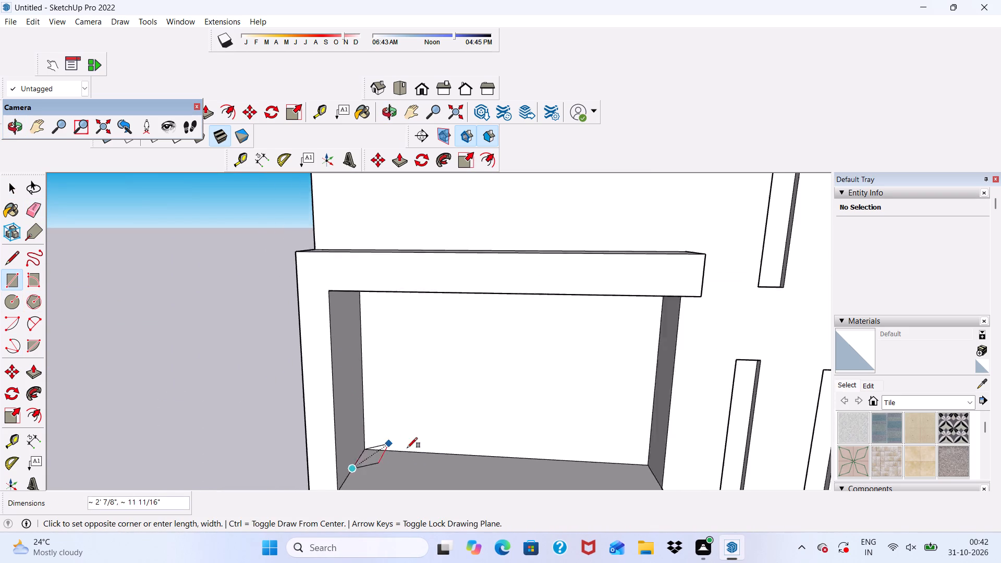
scroll(407, 448, down, 2)
scroll(542, 479, up, 4)
scroll(630, 415, down, 3)
scroll(651, 442, up, 10)
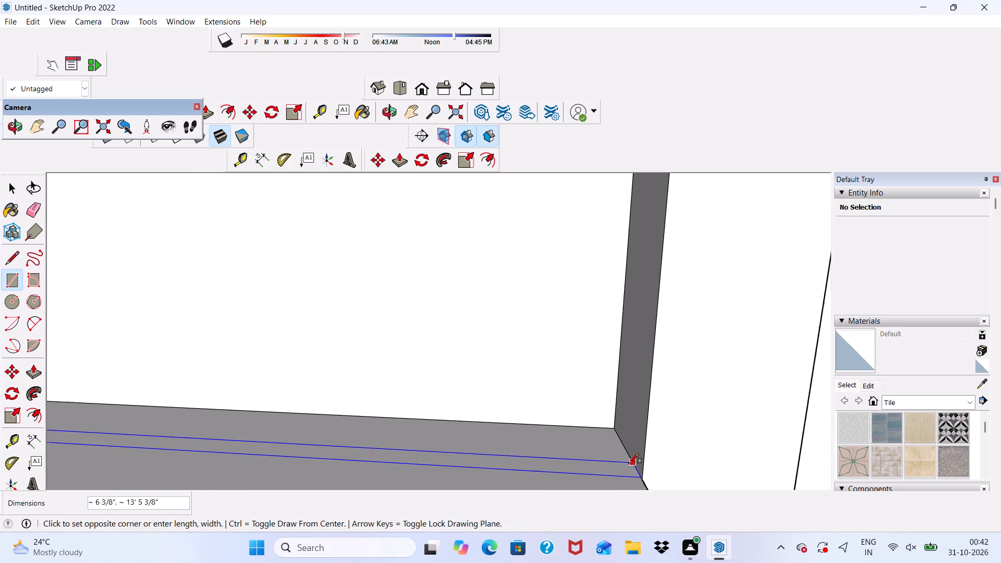
scroll(629, 463, up, 5)
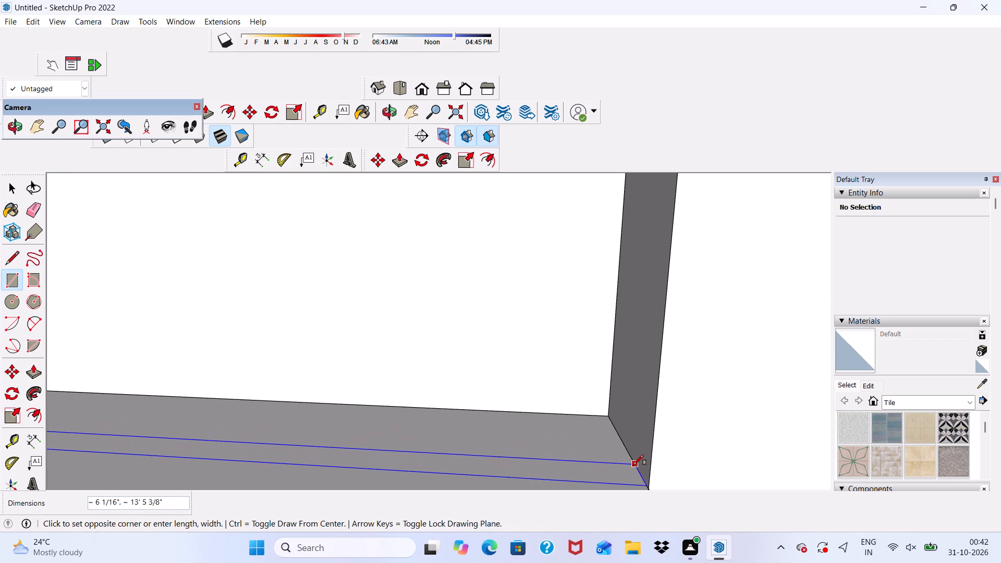
click(633, 465)
scroll(631, 466, down, 6)
middle_drag(505, 474, 437, 500)
key(space)
Pull the narrow floor strip up 1' to form a low parapet along the recess.
scroll(344, 423, up, 4)
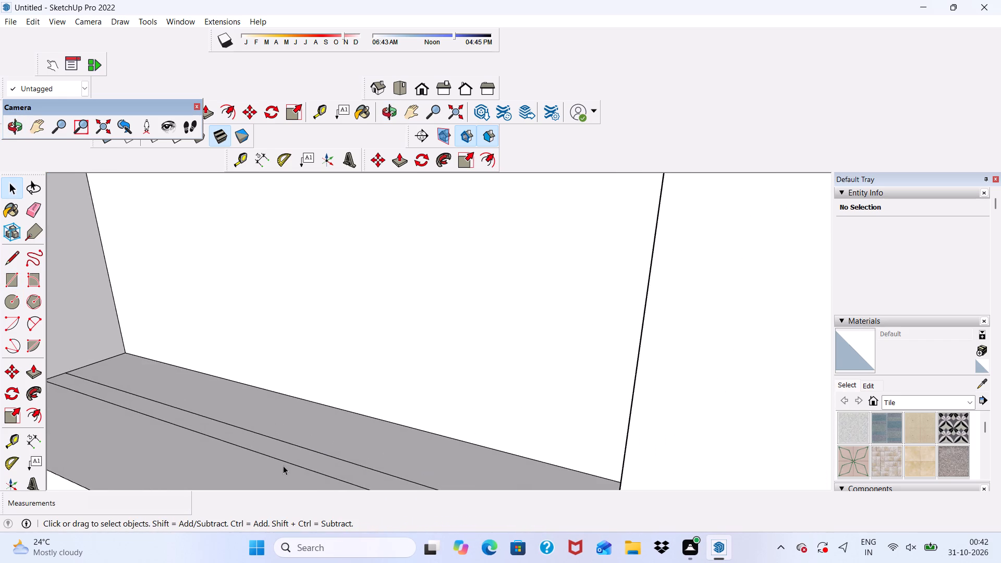
click(283, 466)
click(397, 161)
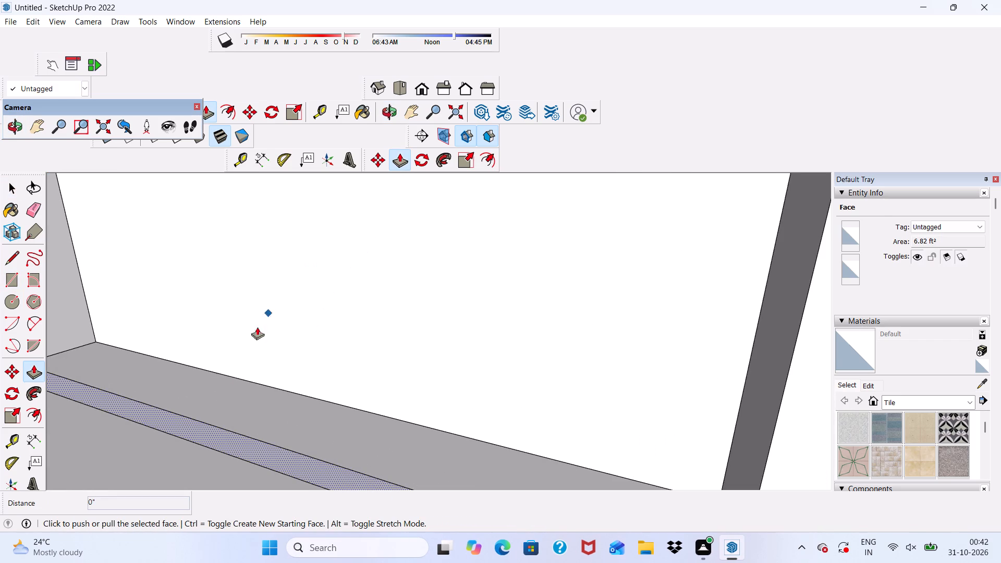
click(222, 428)
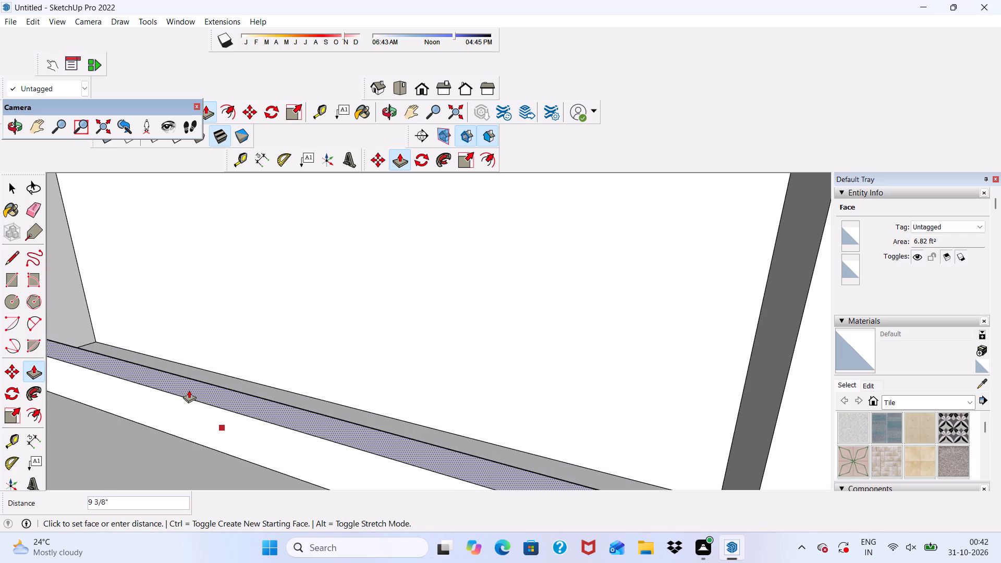
text(1')
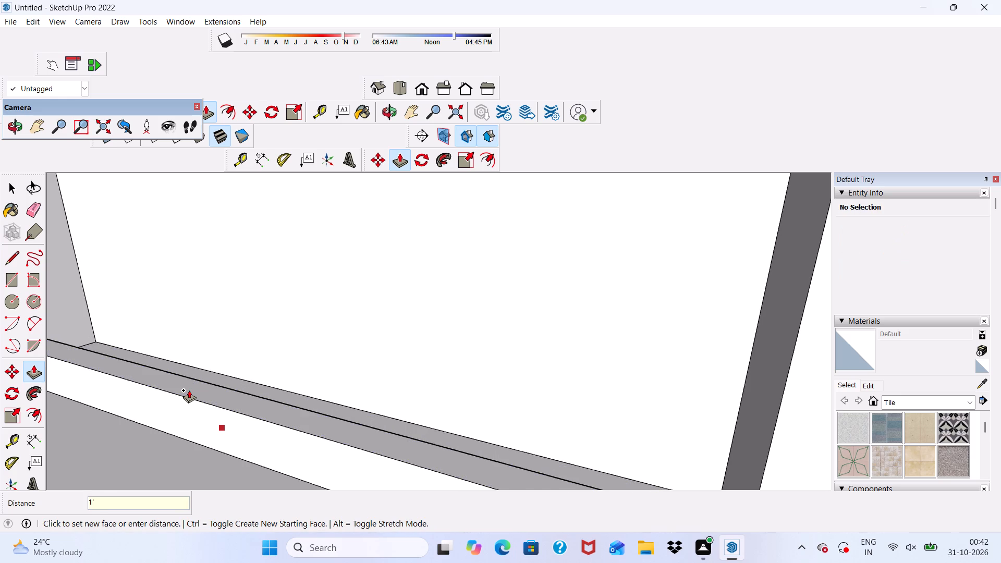
key(Return)
key(space)
Draw a 4' by 7' door rectangle on the recess's back face, rising from its bottom edge.
scroll(182, 404, down, 6)
middle_drag(339, 382, 407, 348)
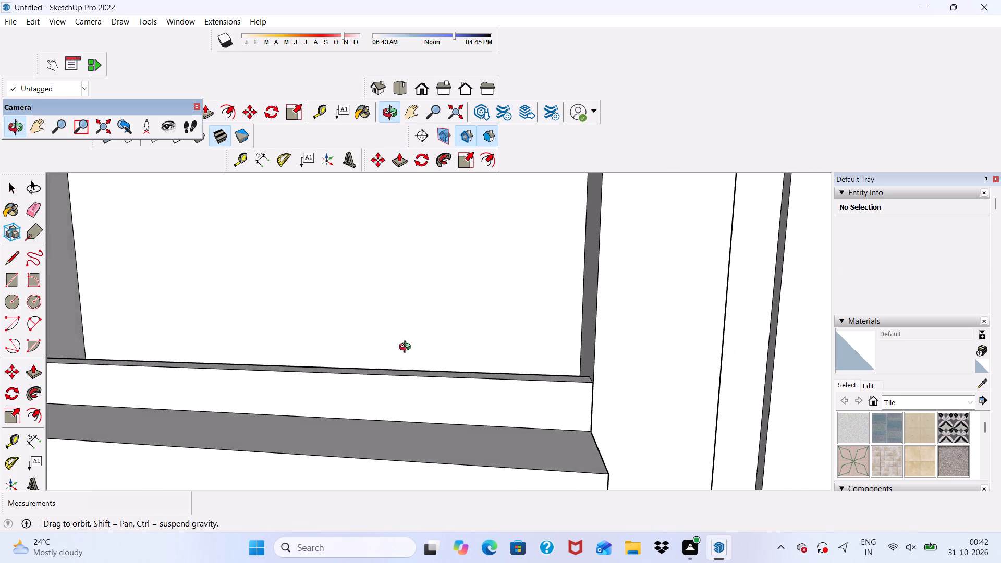
middle_drag(407, 348, 405, 347)
scroll(405, 372, down, 3)
middle_drag(413, 390, 430, 427)
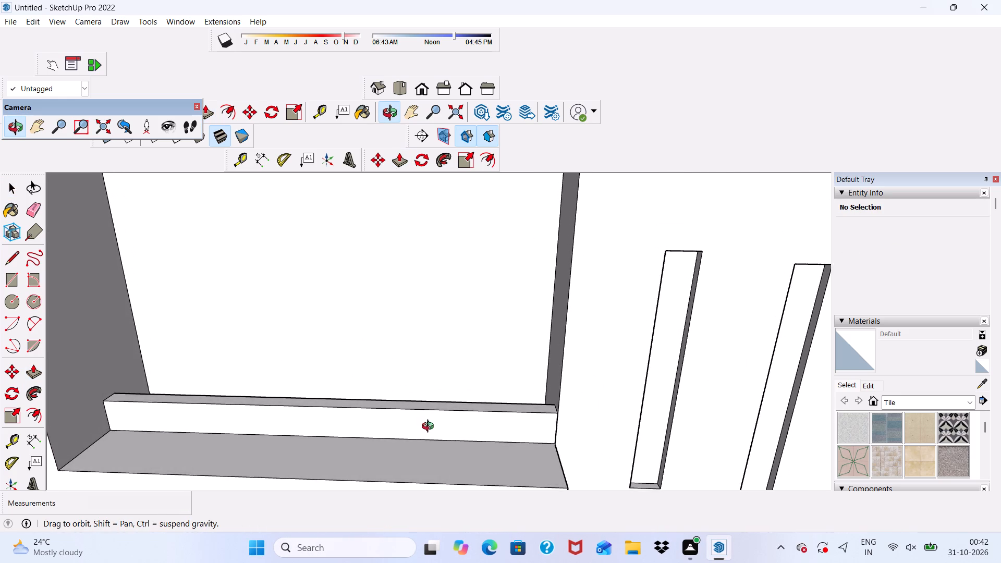
middle_drag(430, 427, 432, 435)
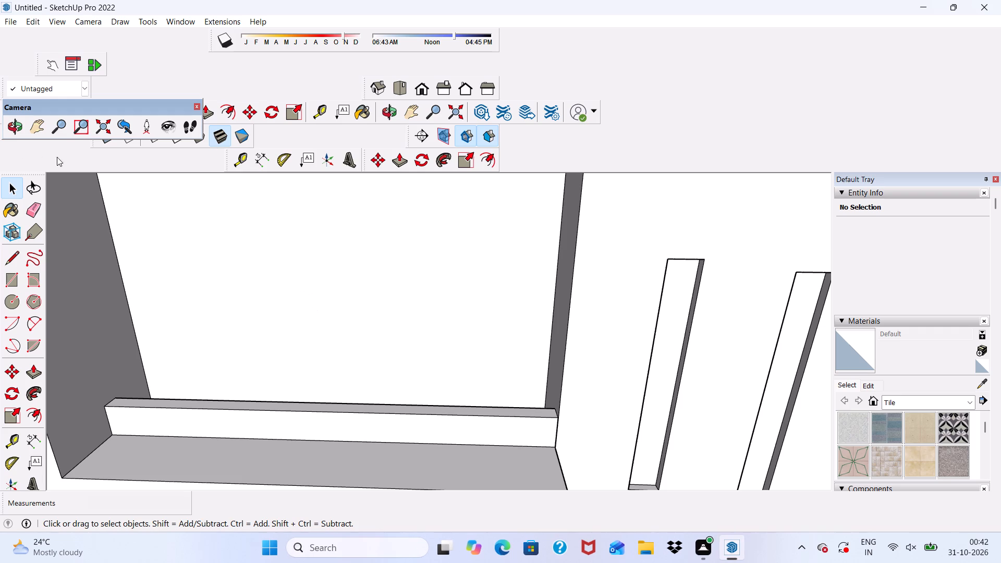
click(14, 286)
scroll(146, 364, down, 1)
middle_drag(170, 370, 215, 417)
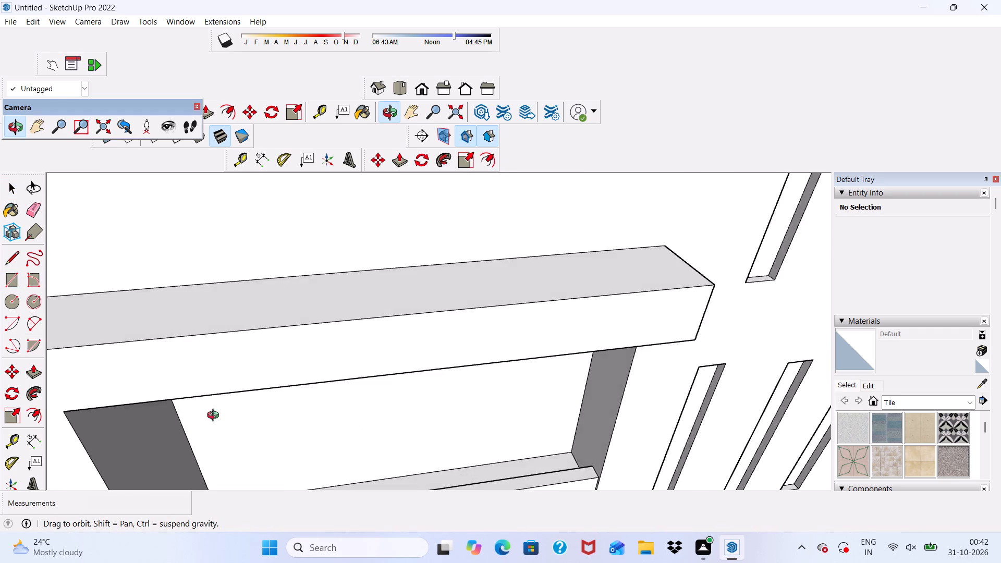
middle_drag(215, 417, 176, 387)
scroll(316, 413, up, 5)
scroll(296, 380, down, 3)
scroll(231, 427, up, 4)
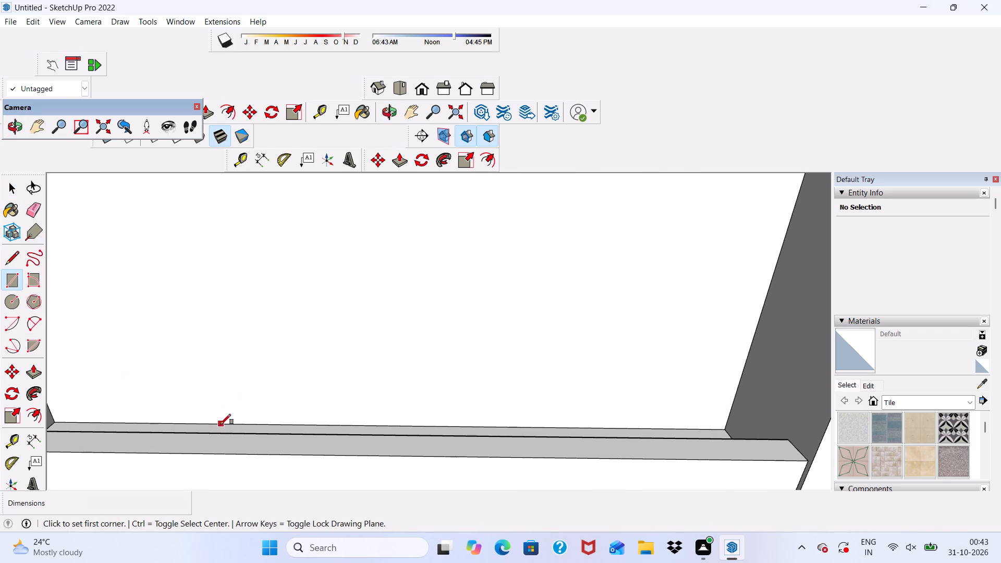
click(221, 424)
scroll(223, 422, down, 5)
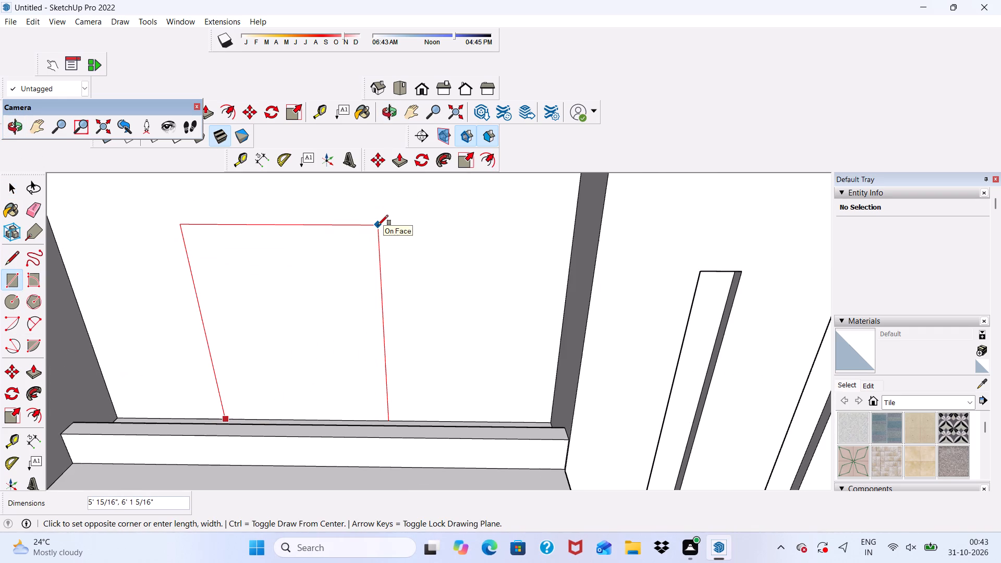
text(4',7')
key(Return)
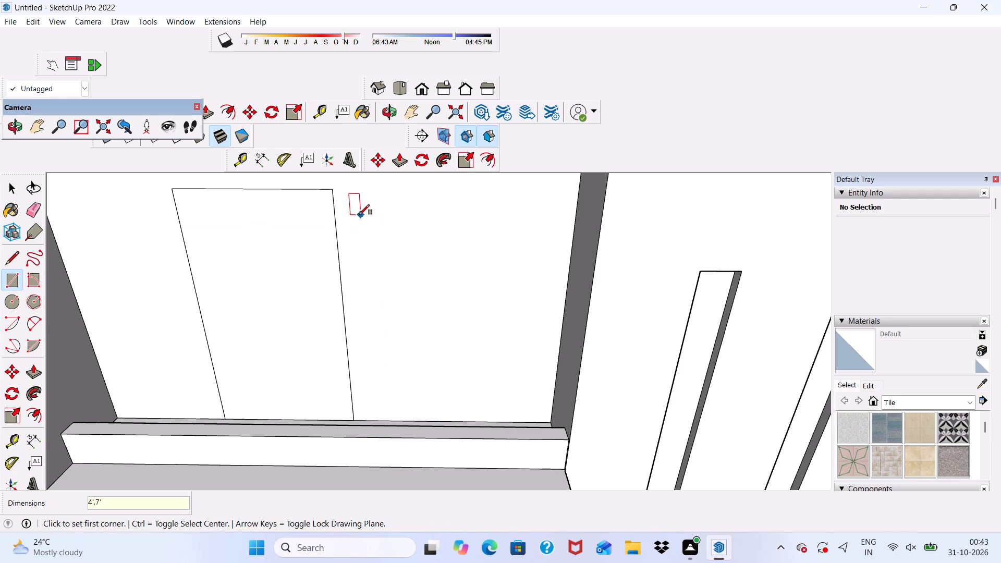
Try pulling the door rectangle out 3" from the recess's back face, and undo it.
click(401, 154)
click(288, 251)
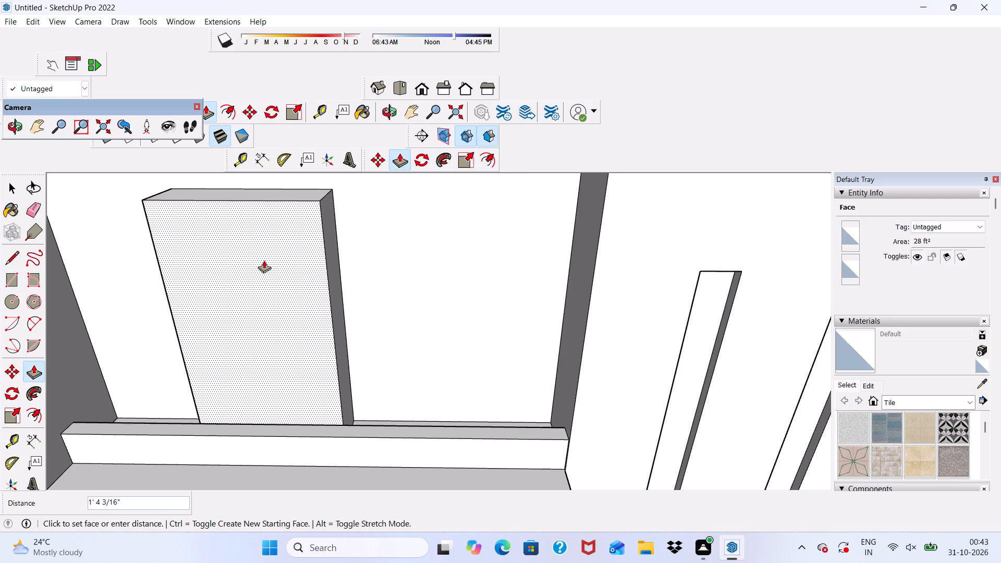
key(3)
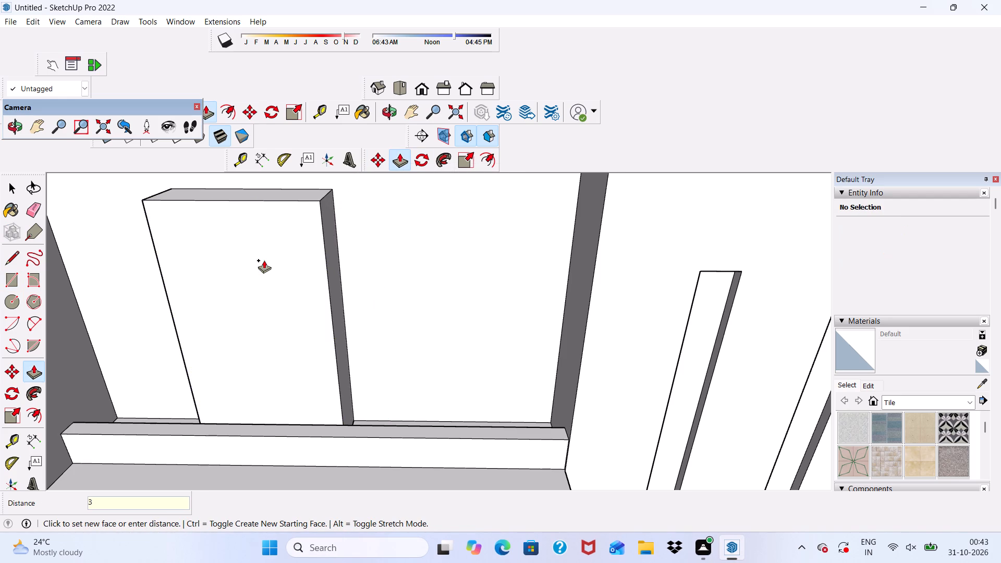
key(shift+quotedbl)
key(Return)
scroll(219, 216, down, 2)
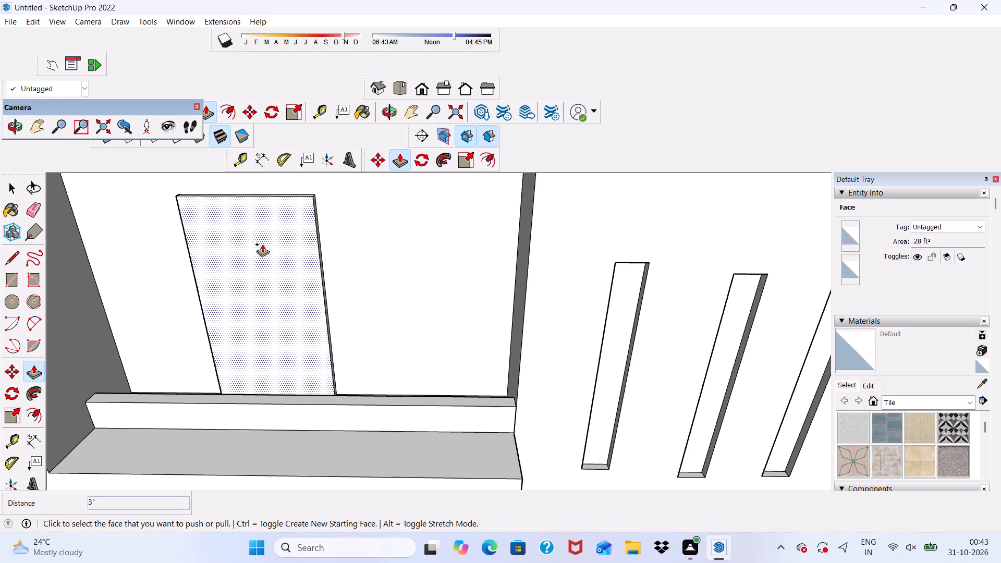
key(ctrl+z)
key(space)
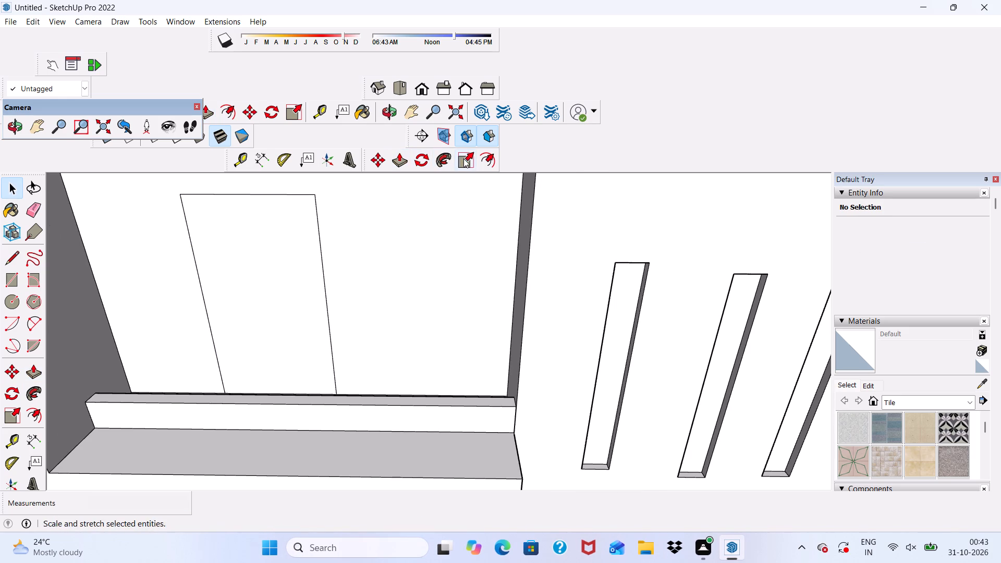
Offset the door rectangle's outline outward by 6" to create a surrounding door frame.
click(489, 159)
click(212, 248)
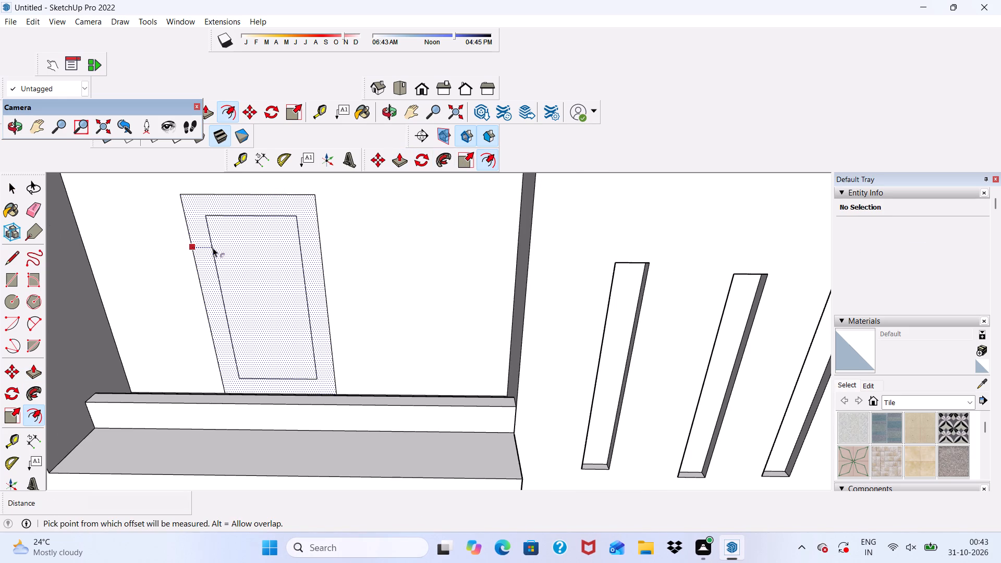
text(6")
key(Return)
key(space)
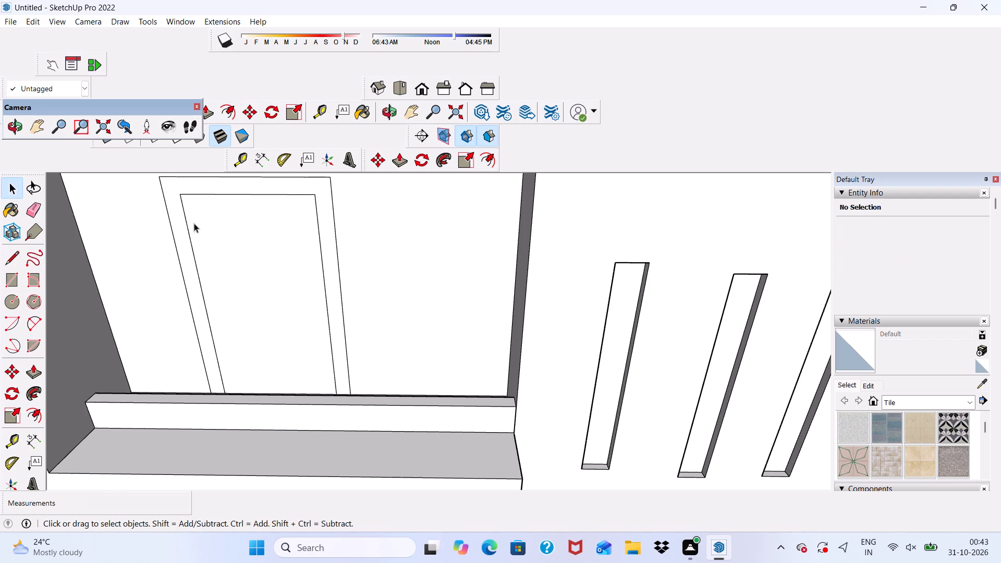
Pull the door frame border out 6" from the recess's back face.
scroll(201, 229, down, 1)
scroll(196, 235, up, 5)
click(177, 239)
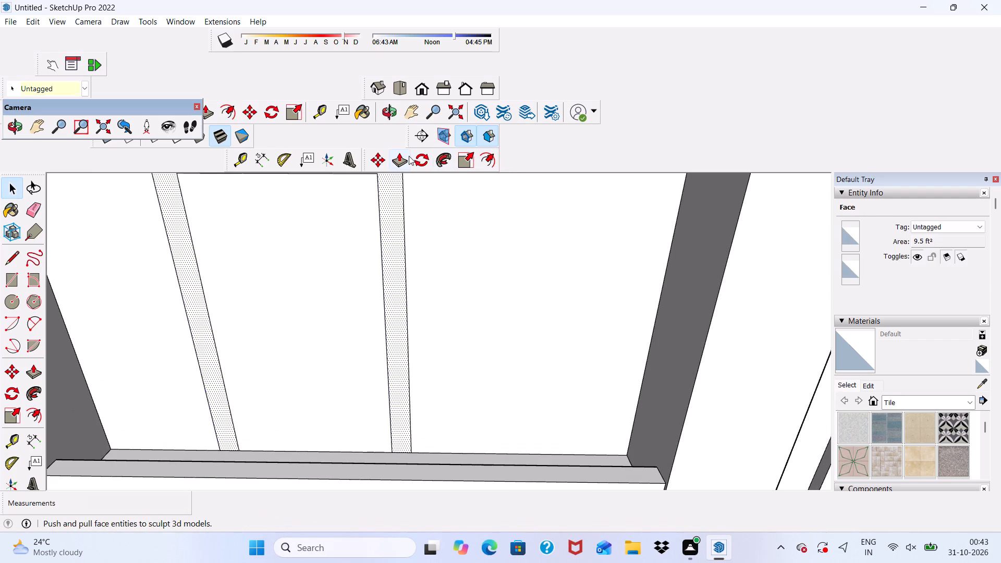
click(409, 156)
click(398, 226)
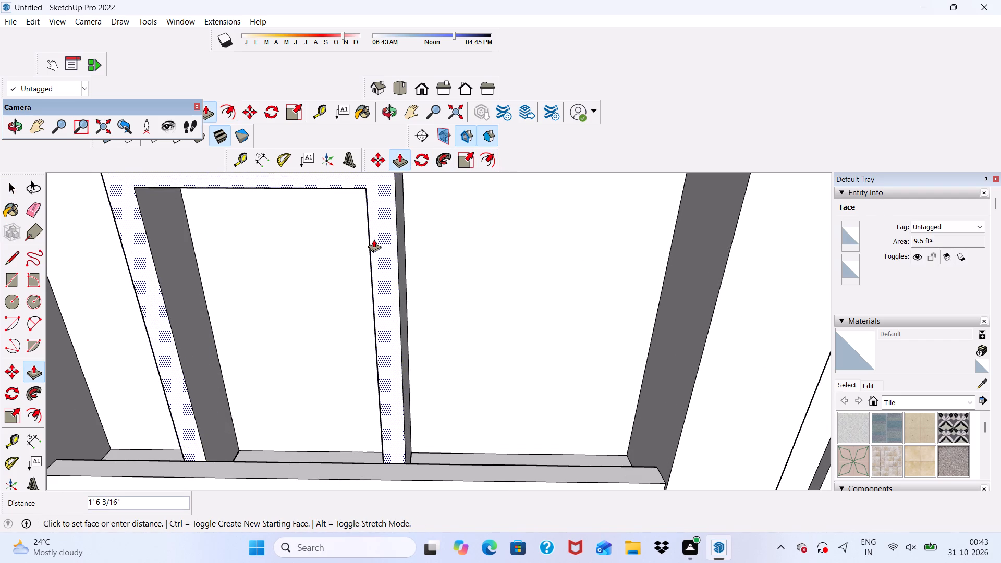
text(6")
key(Return)
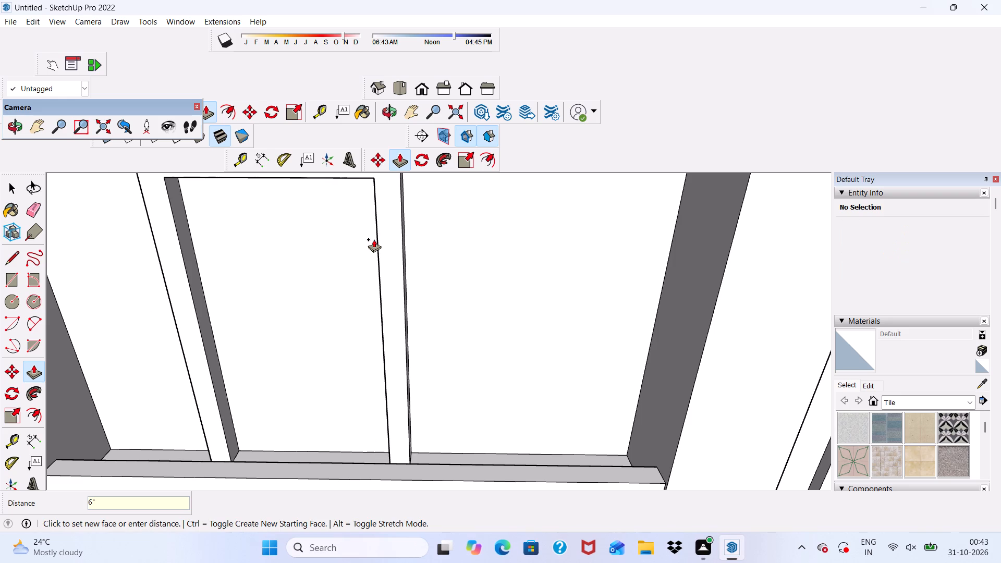
Pull the door panel inside the frame out 3".
click(332, 274)
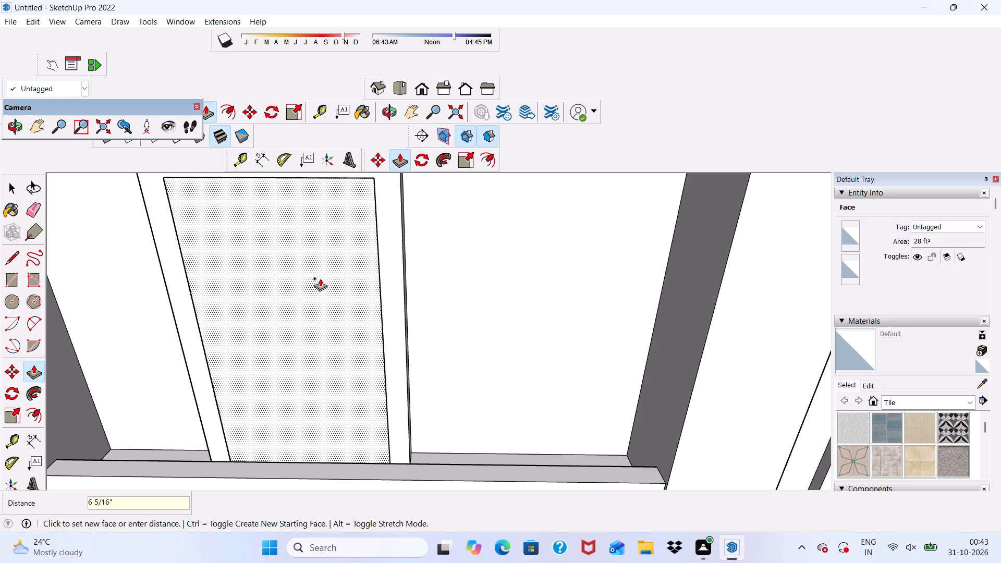
key(3)
key(shift+quotedbl)
key(Return)
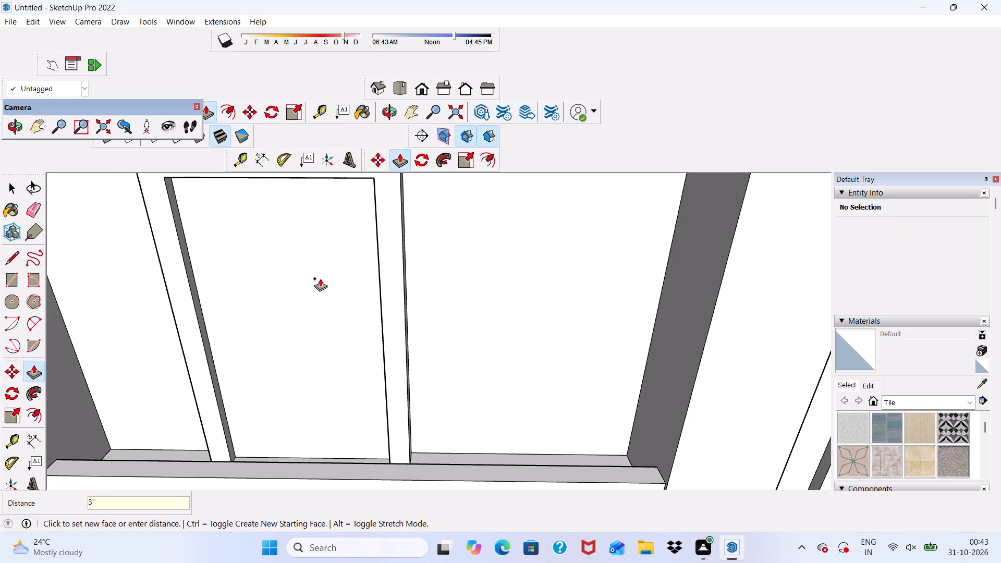
key(space)
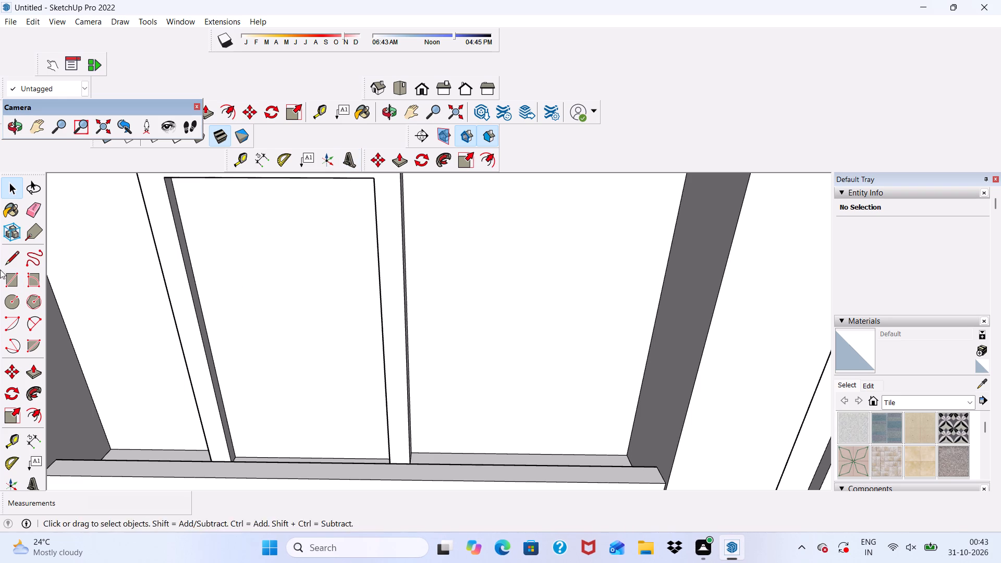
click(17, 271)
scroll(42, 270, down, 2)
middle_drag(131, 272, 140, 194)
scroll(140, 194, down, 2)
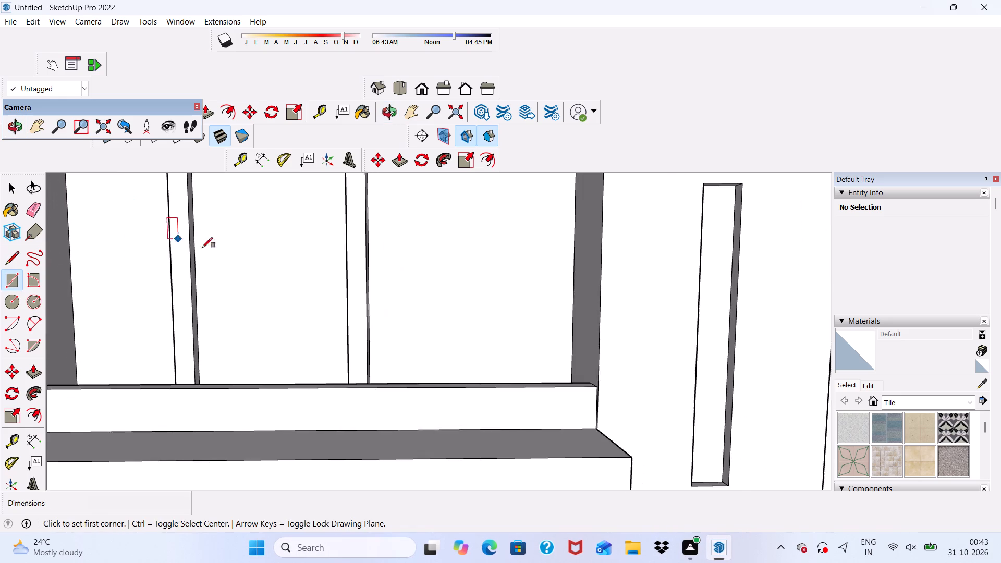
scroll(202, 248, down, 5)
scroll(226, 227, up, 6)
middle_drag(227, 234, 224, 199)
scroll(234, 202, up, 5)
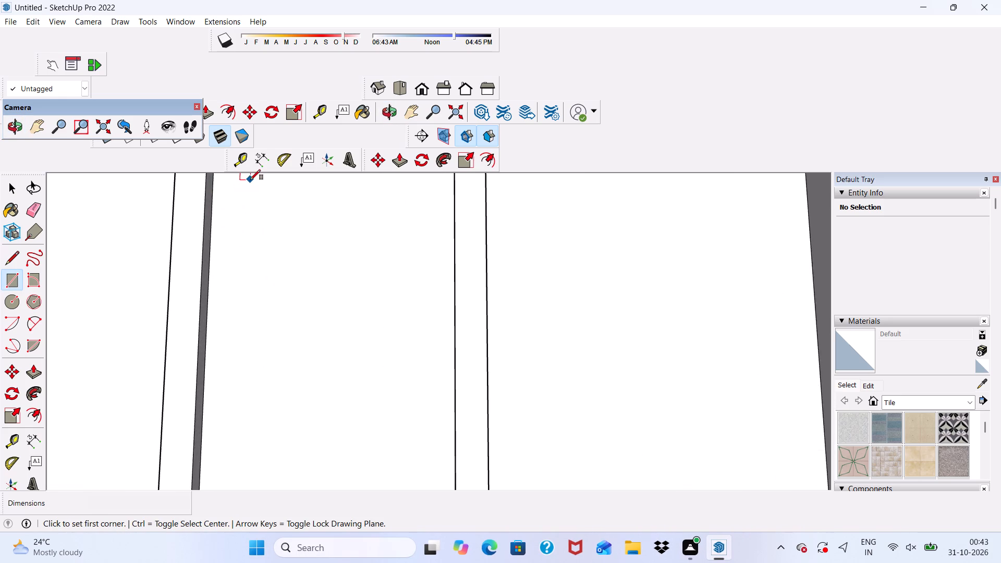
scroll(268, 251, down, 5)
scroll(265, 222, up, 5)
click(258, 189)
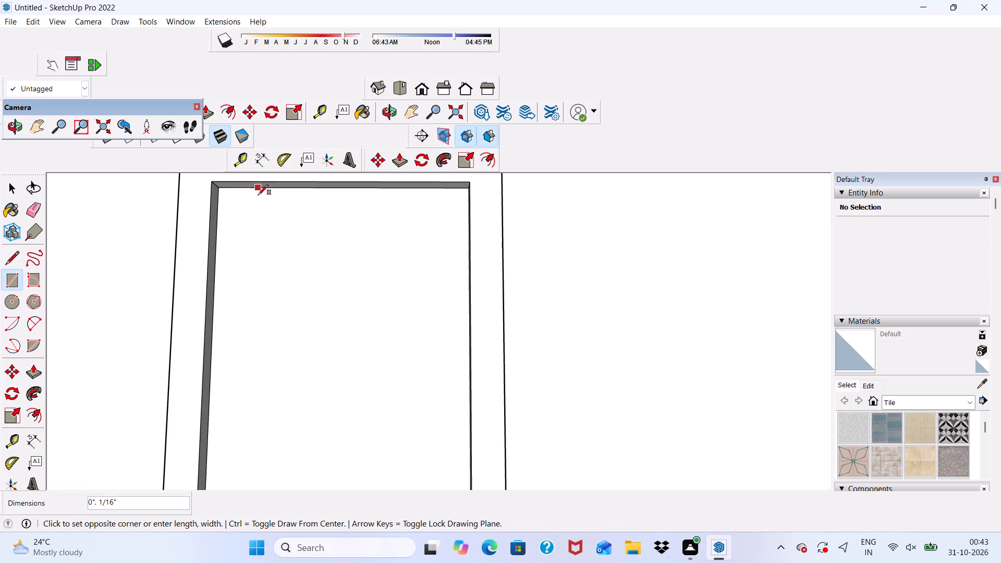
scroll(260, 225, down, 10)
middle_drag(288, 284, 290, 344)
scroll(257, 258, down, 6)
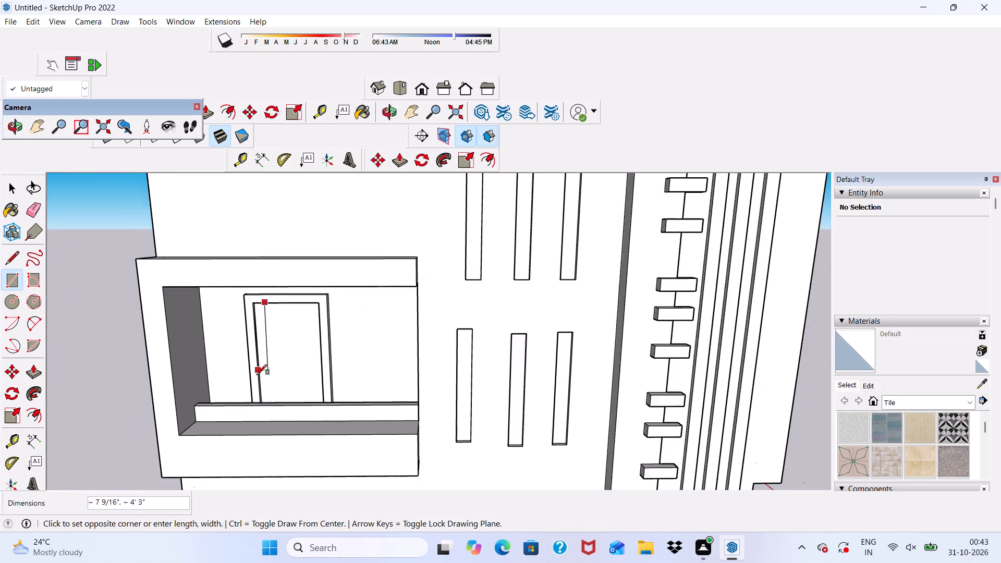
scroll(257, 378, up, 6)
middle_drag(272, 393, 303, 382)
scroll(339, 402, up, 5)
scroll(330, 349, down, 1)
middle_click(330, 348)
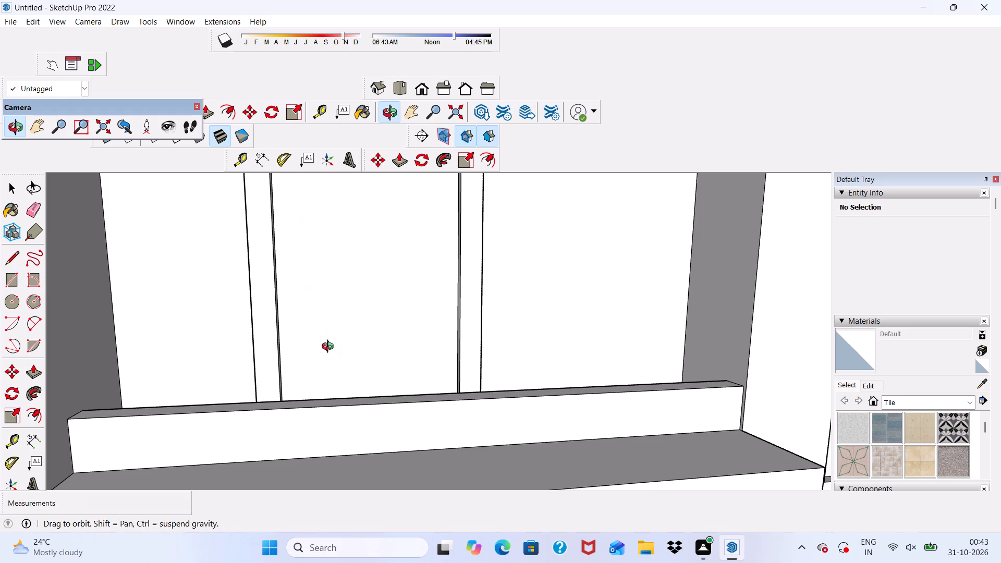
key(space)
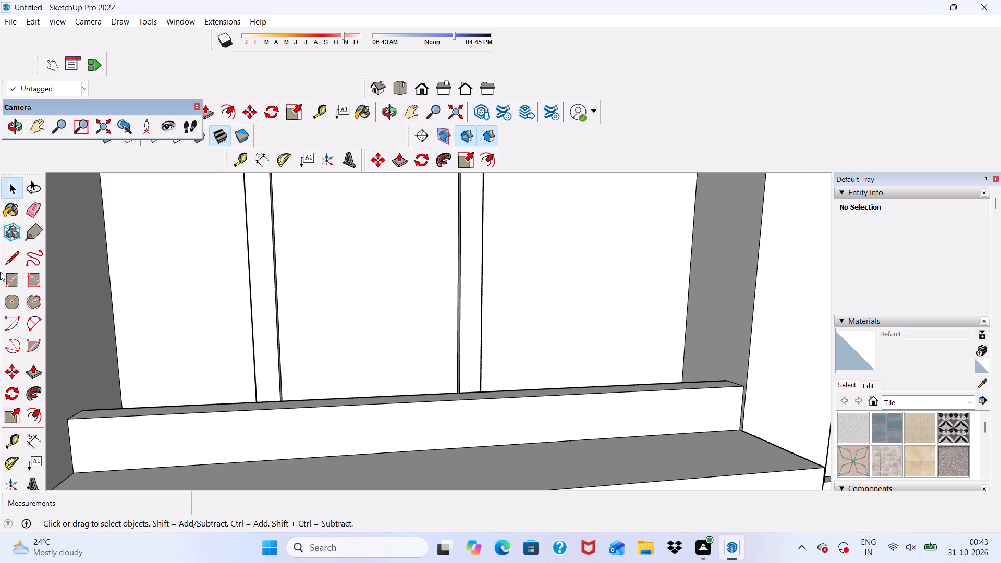
Draw a thin horizontal rectangle about 1 1/8" high across the full 4' width of the door panel near its top.
click(0, 272)
click(8, 285)
scroll(27, 284, down, 6)
middle_drag(310, 355, 319, 402)
scroll(306, 380, down, 5)
middle_drag(287, 383, 270, 338)
scroll(261, 300, down, 3)
middle_drag(281, 244, 229, 226)
scroll(229, 226, up, 2)
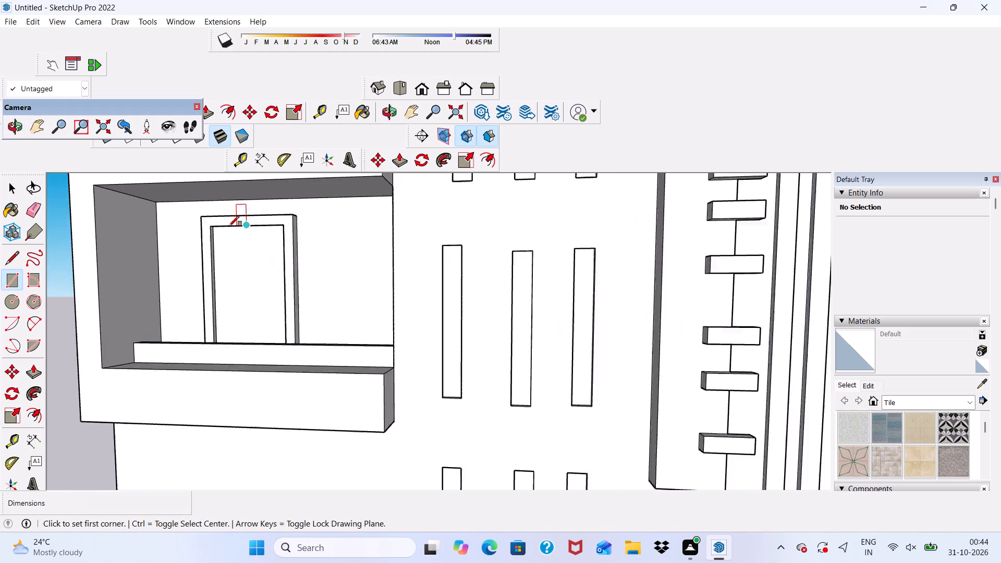
scroll(229, 226, up, 19)
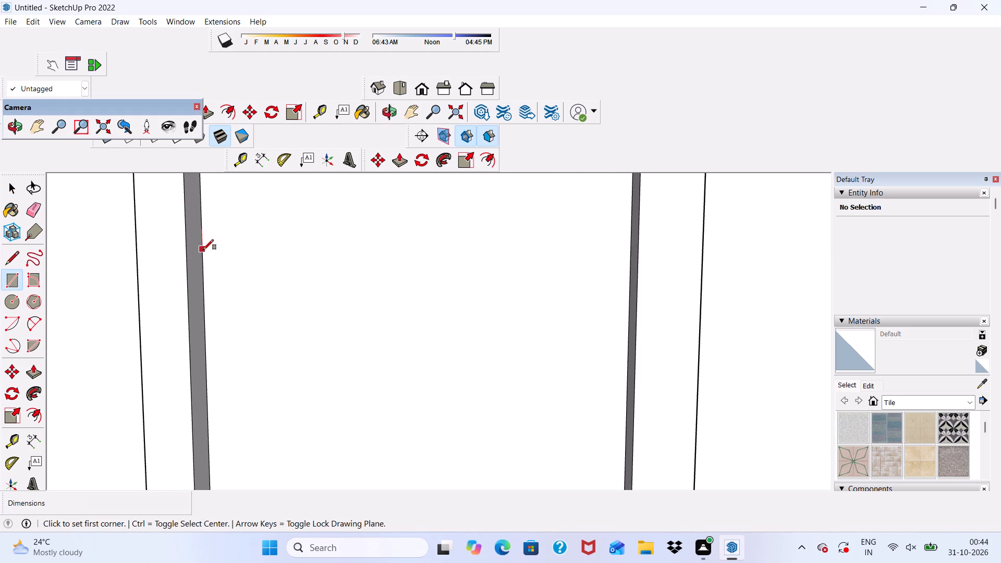
click(203, 250)
scroll(239, 267, down, 5)
scroll(457, 279, up, 4)
scroll(481, 264, down, 2)
scroll(509, 273, up, 3)
middle_drag(512, 279, 522, 287)
scroll(512, 279, down, 1)
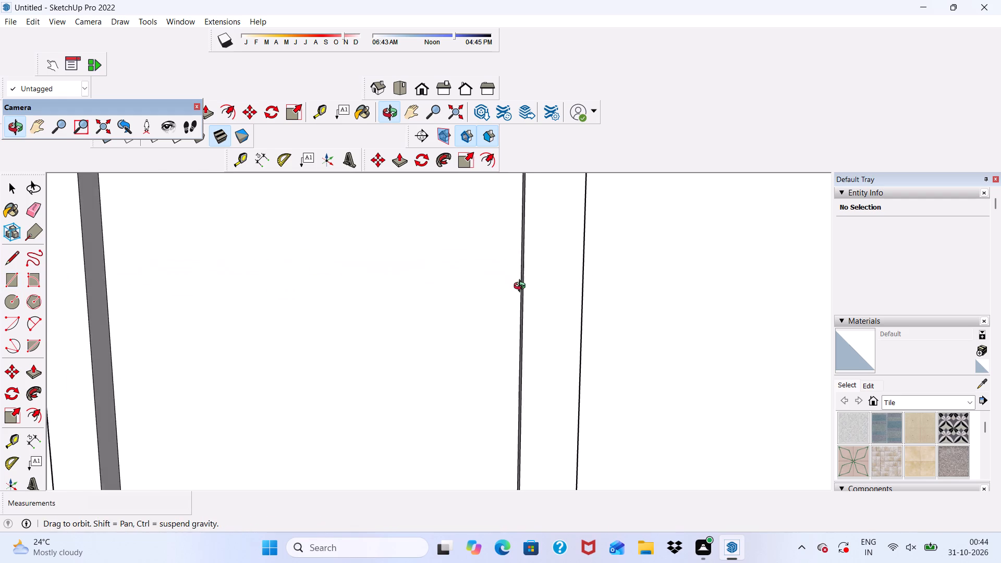
middle_drag(522, 287, 535, 287)
scroll(508, 267, up, 5)
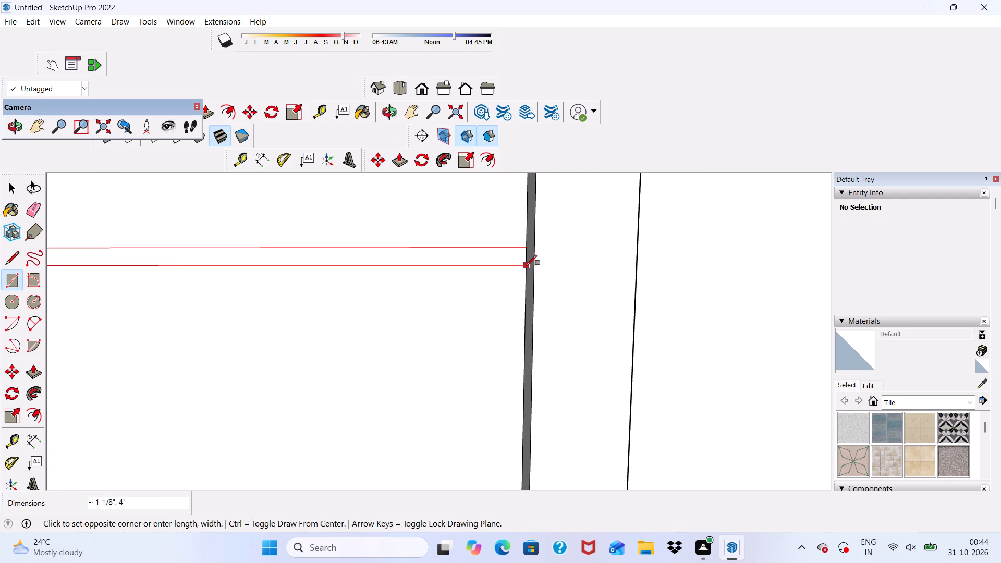
click(523, 265)
scroll(498, 249, down, 5)
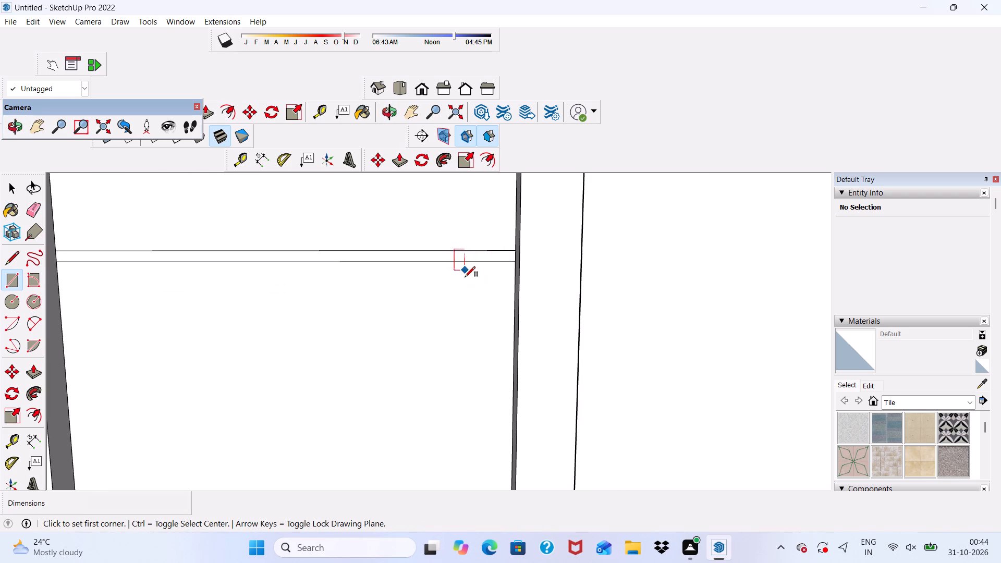
Copy the thin horizontal strip straight down the door panel four times, spaced about 1' 2" apart.
key(space)
scroll(454, 237, up, 6)
double_click(437, 256)
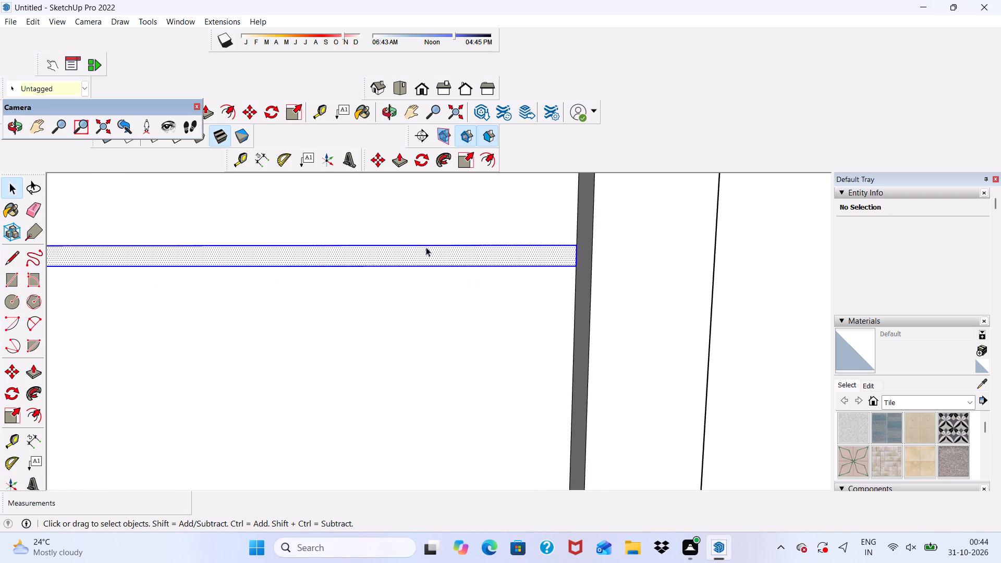
click(376, 158)
click(380, 261)
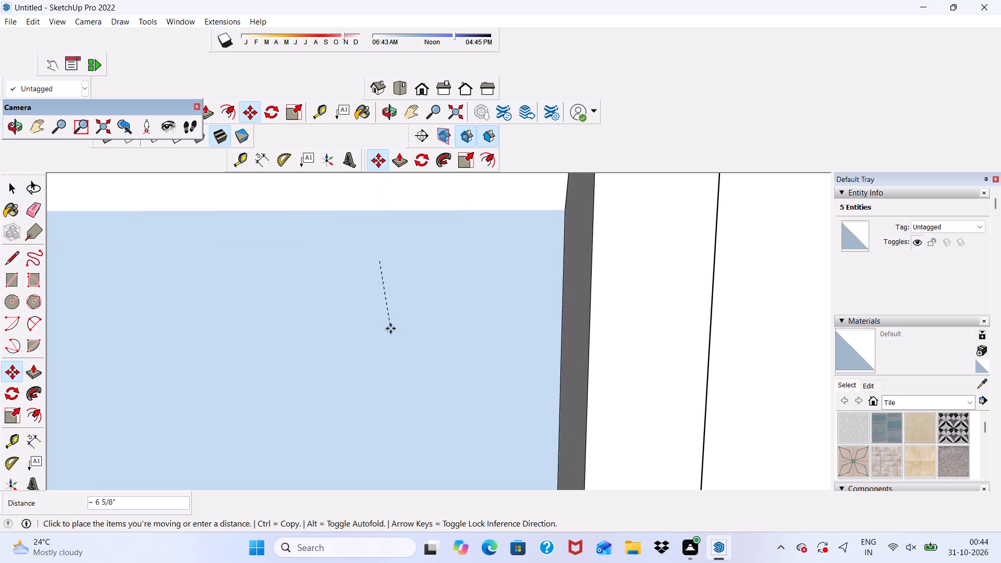
scroll(389, 275, down, 5)
scroll(413, 210, down, 9)
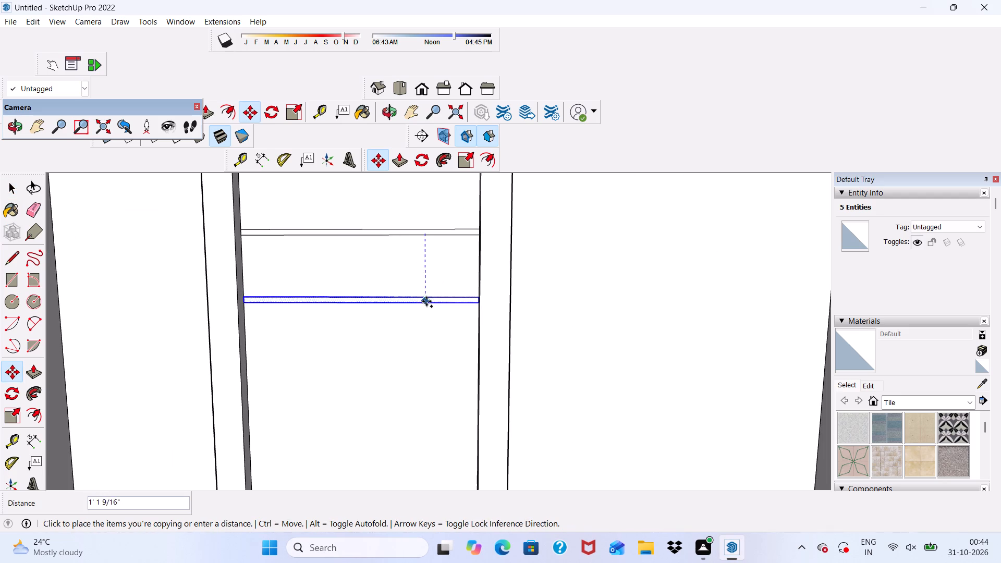
click(425, 308)
scroll(412, 245, down, 5)
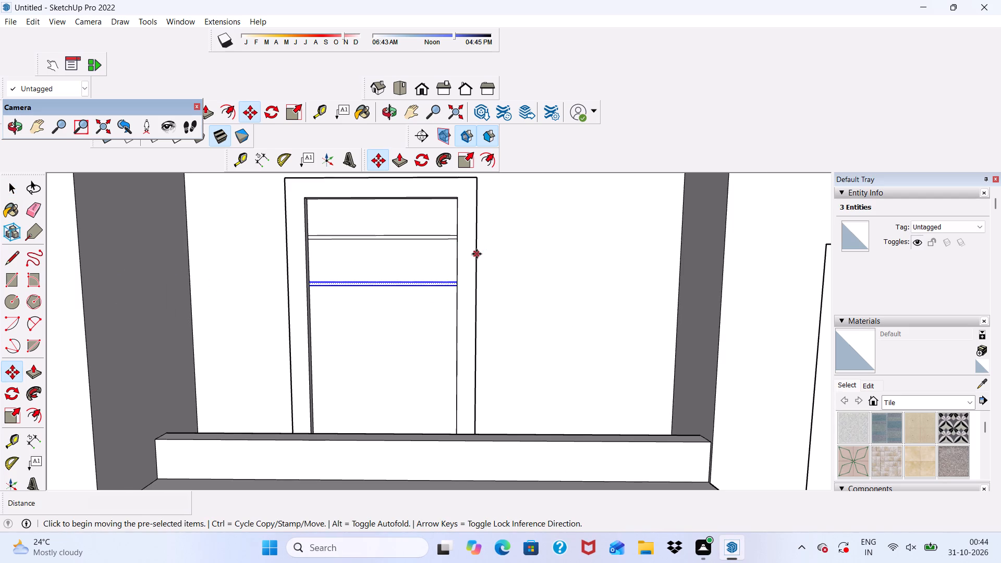
key(shift+asterisk)
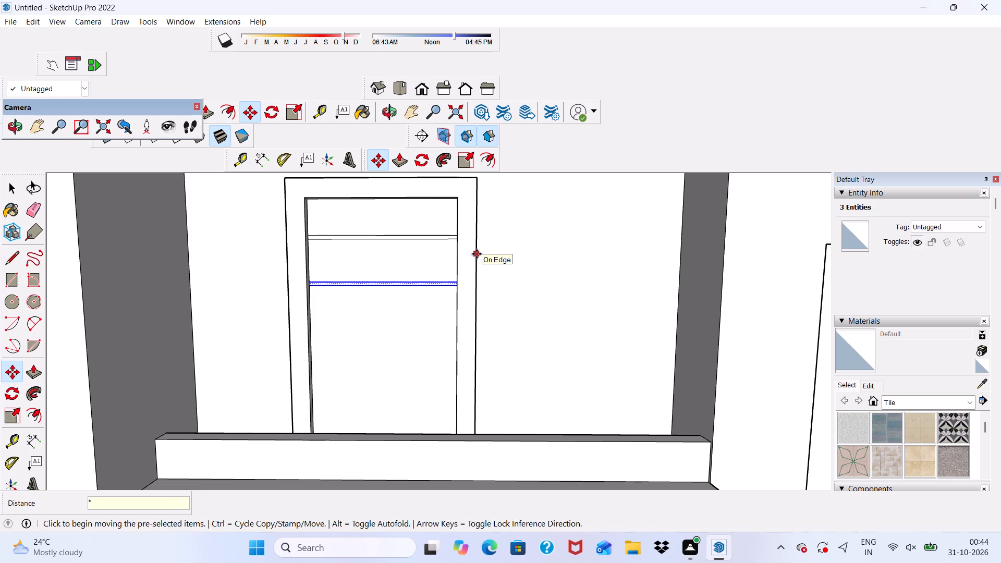
key(4)
key(Return)
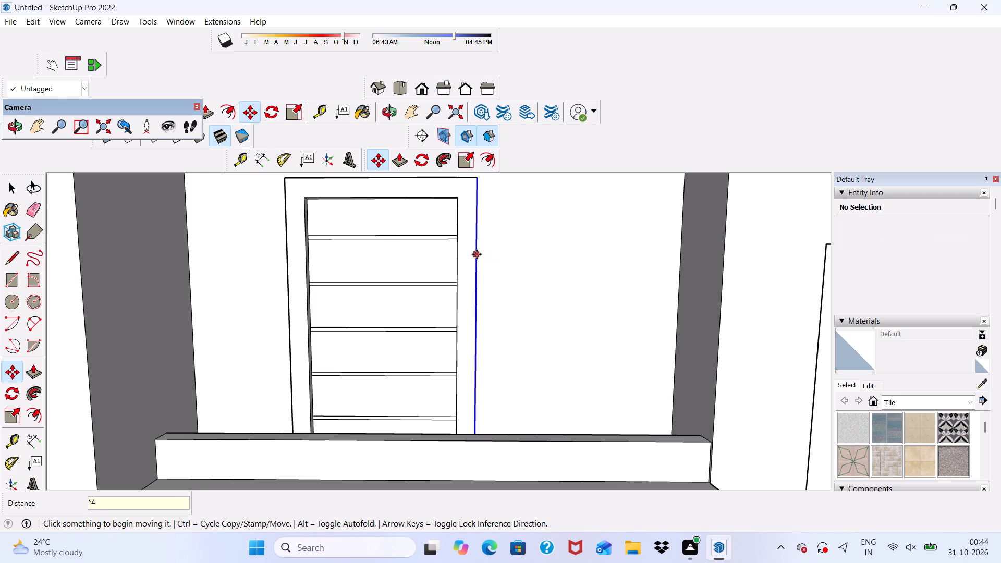
key(space)
Draw a narrow vertical rectangle about 4" wide from the door panel's top edge to its bottom edge, crossing the horizontal strips near the left side.
scroll(21, 278, up, 1)
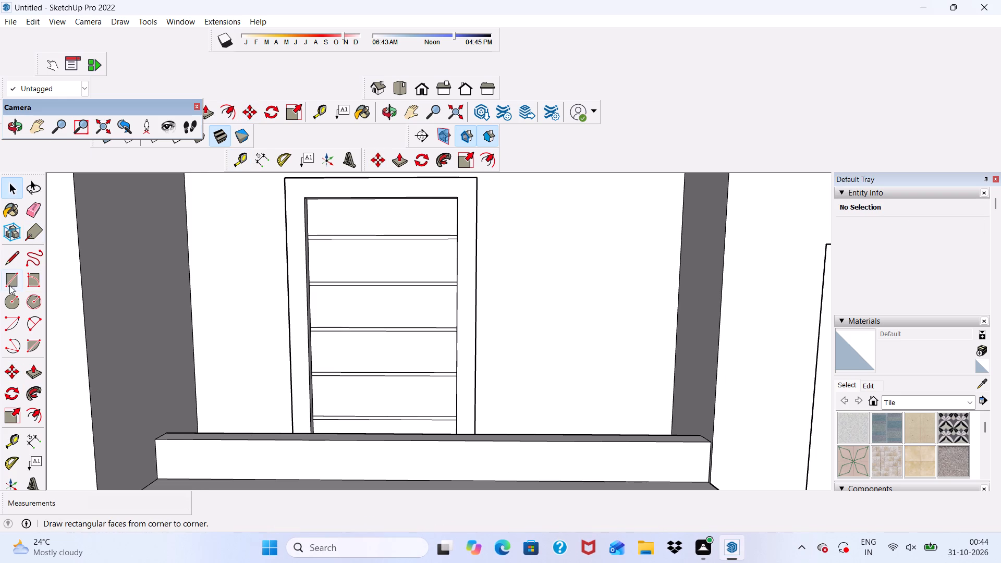
click(11, 282)
middle_drag(312, 271, 317, 237)
scroll(327, 223, down, 5)
scroll(340, 257, up, 7)
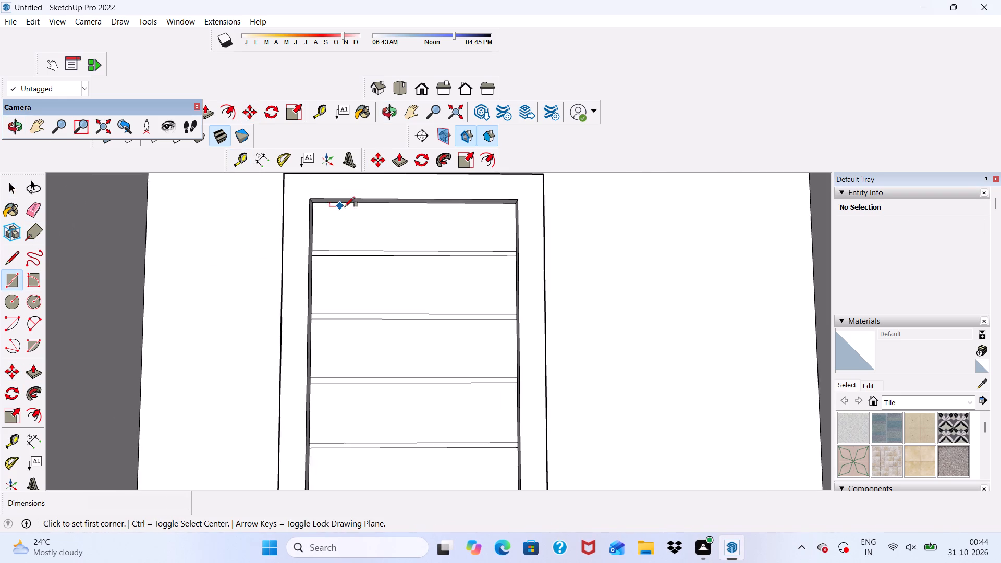
scroll(345, 207, up, 5)
click(356, 199)
scroll(359, 234, down, 4)
scroll(381, 337, up, 4)
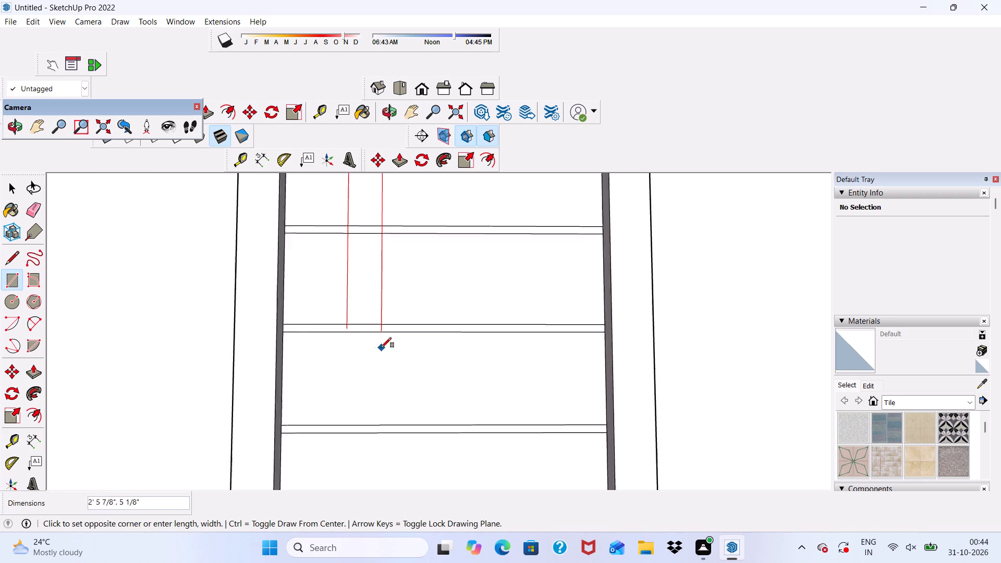
scroll(381, 348, up, 2)
scroll(379, 272, down, 6)
scroll(374, 369, up, 1)
scroll(373, 280, down, 9)
middle_drag(380, 337, 370, 414)
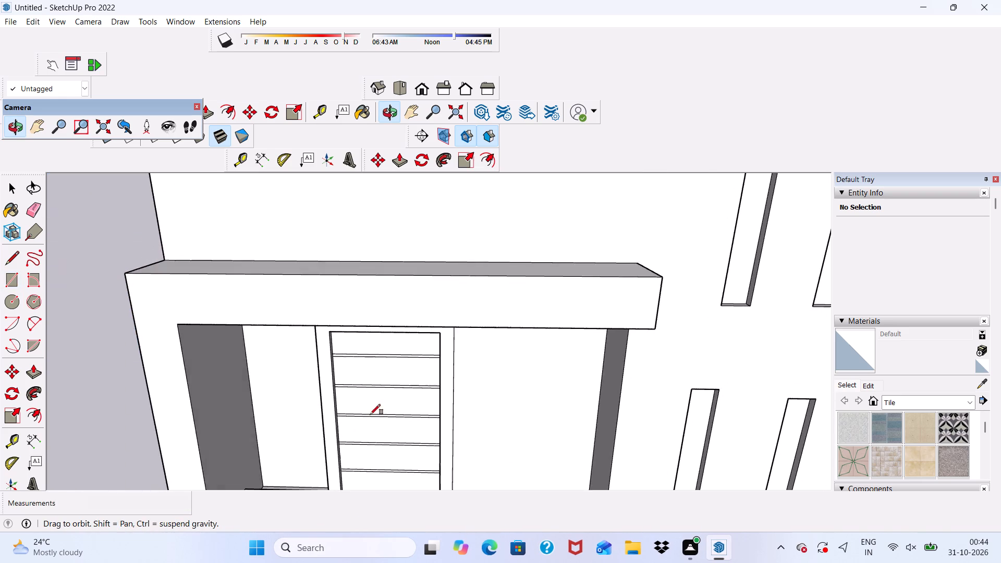
middle_drag(370, 414, 371, 413)
scroll(359, 478, up, 3)
scroll(364, 264, down, 5)
scroll(402, 423, up, 9)
middle_drag(337, 398, 313, 435)
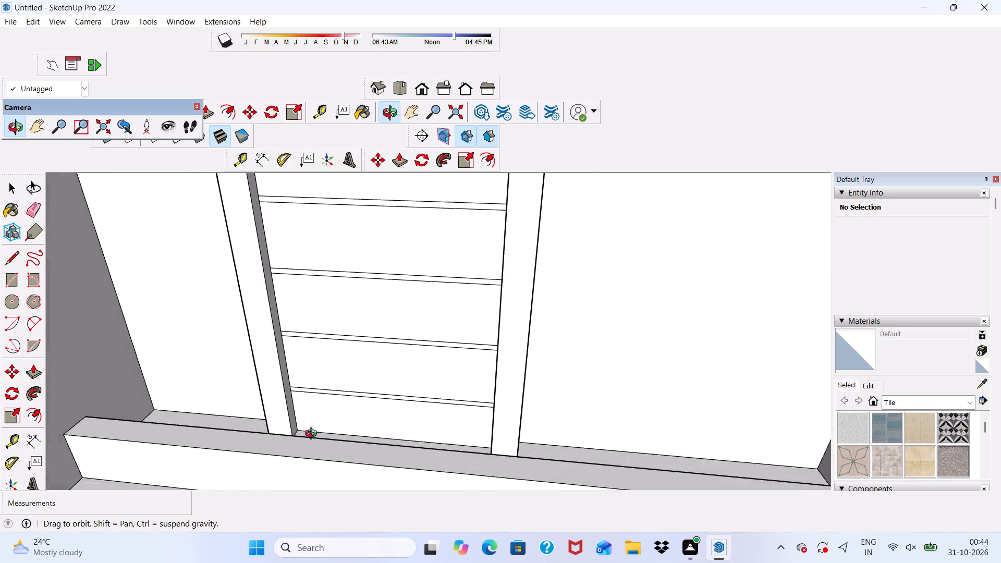
middle_drag(313, 435, 310, 438)
scroll(307, 439, up, 3)
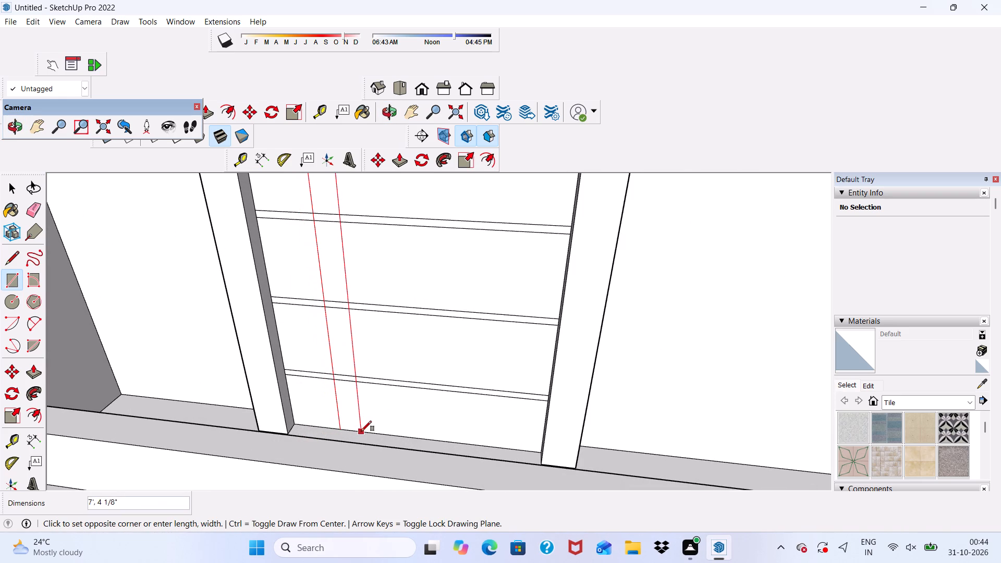
click(355, 431)
scroll(356, 429, down, 5)
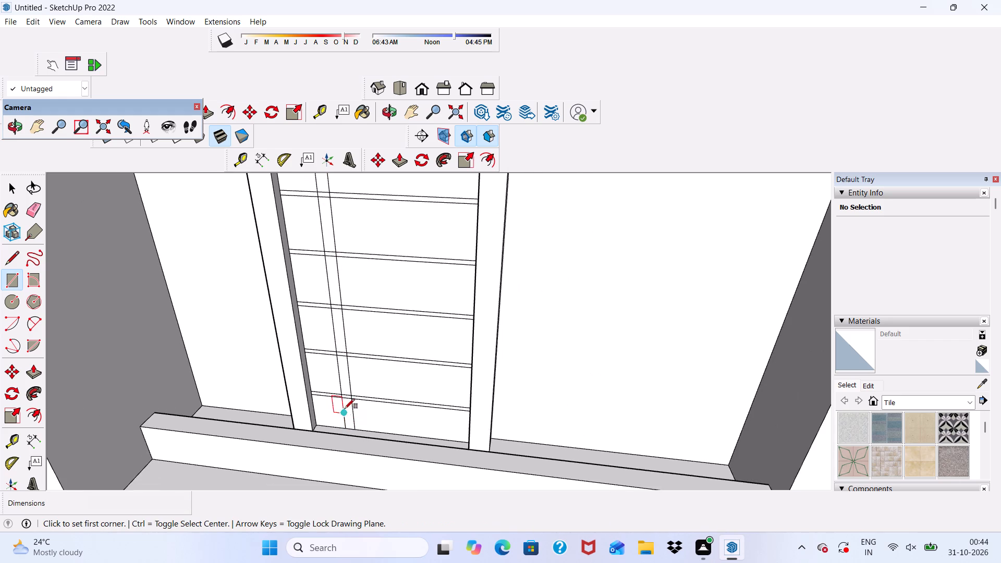
key(space)
Erase the short horizontal and vertical edges inside the crossing of the vertical strip and the topmost horizontal strip.
scroll(349, 414, down, 4)
middle_drag(414, 419, 428, 389)
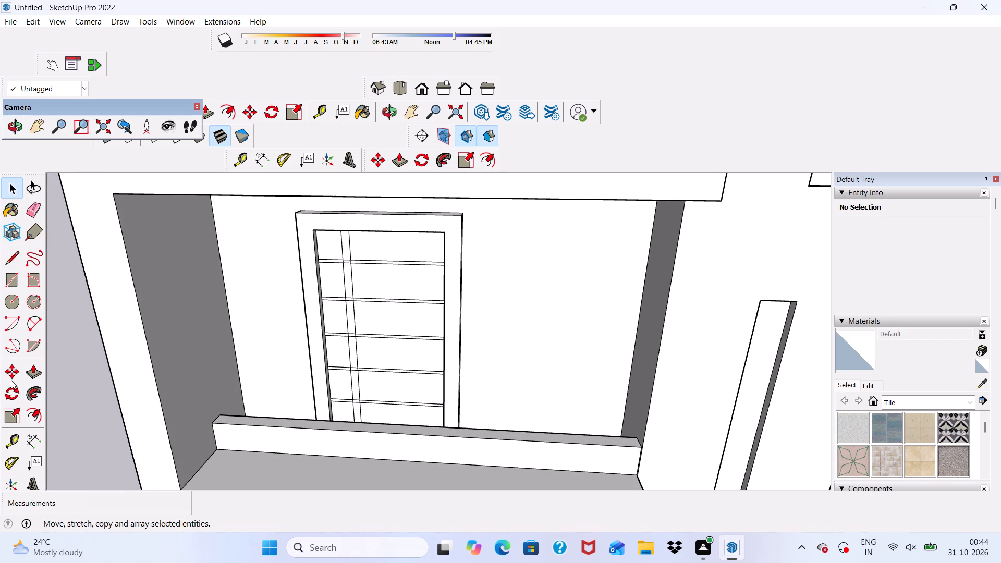
click(38, 208)
scroll(366, 207, up, 12)
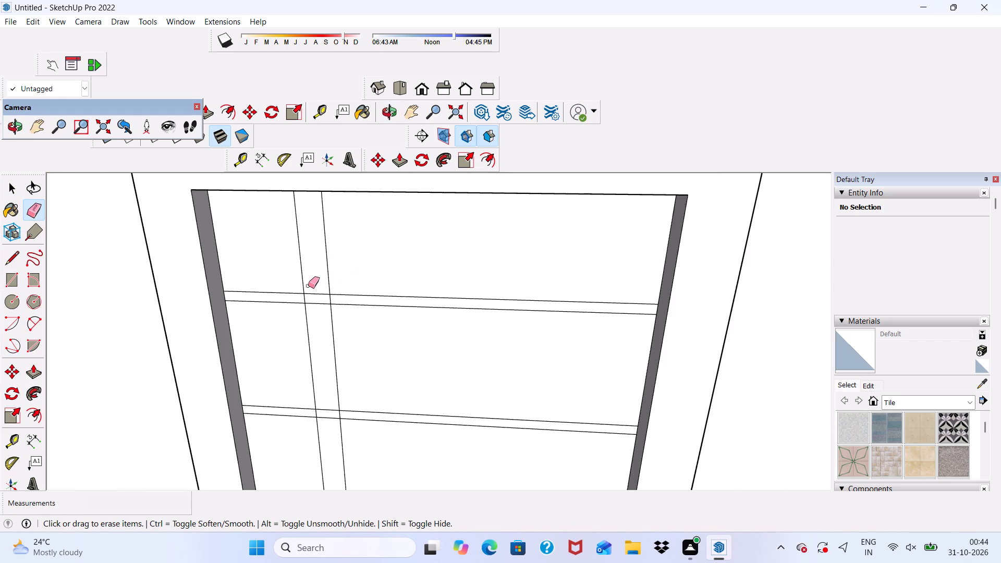
drag(309, 286, 316, 315)
scroll(311, 297, down, 4)
scroll(319, 315, up, 8)
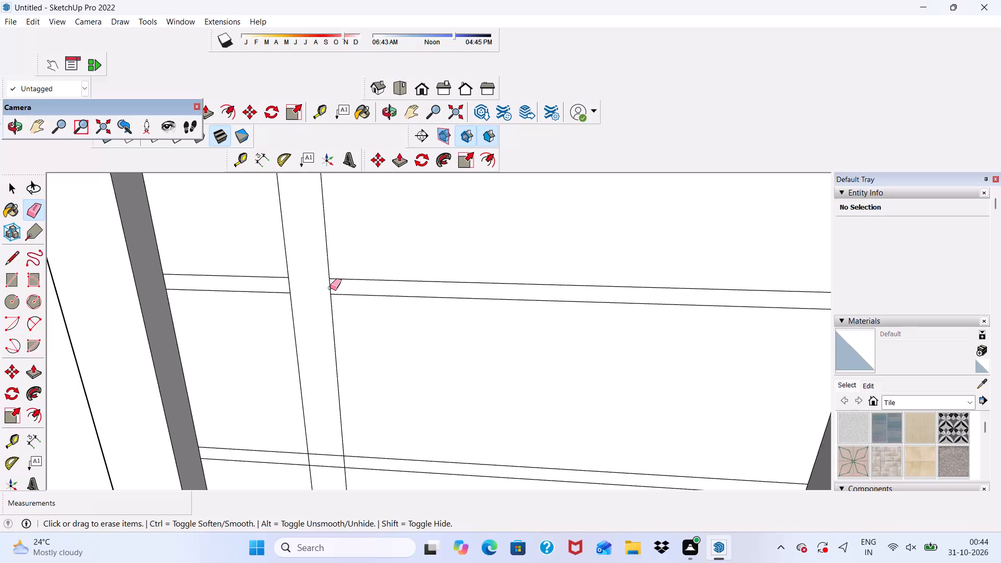
click(330, 288)
scroll(318, 290, down, 3)
scroll(292, 293, up, 8)
drag(298, 281, 284, 280)
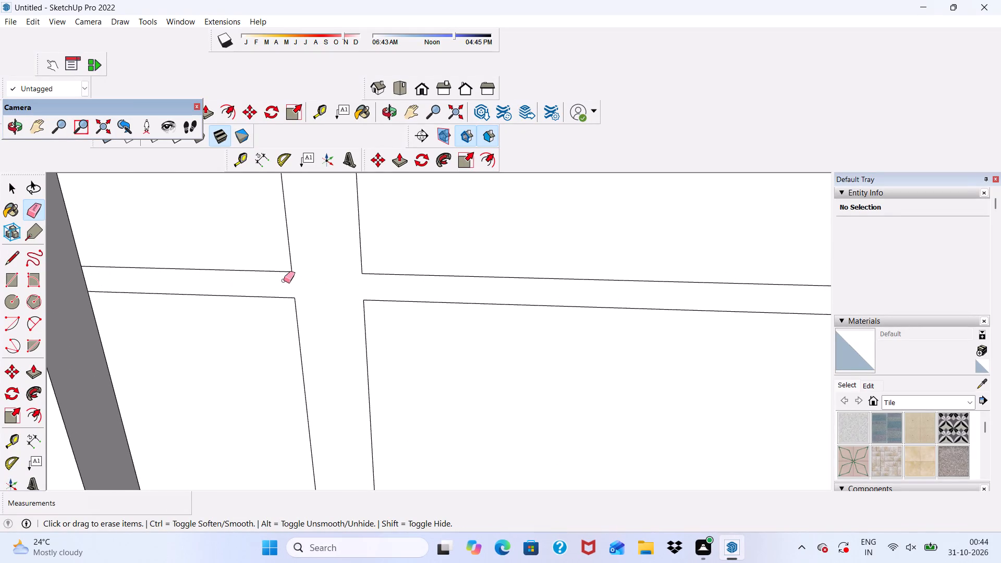
Erase the horizontal edges that cross inside the vertical strip at the four lower horizontal strips.
scroll(282, 283, down, 14)
scroll(384, 377, up, 6)
drag(390, 320, 405, 380)
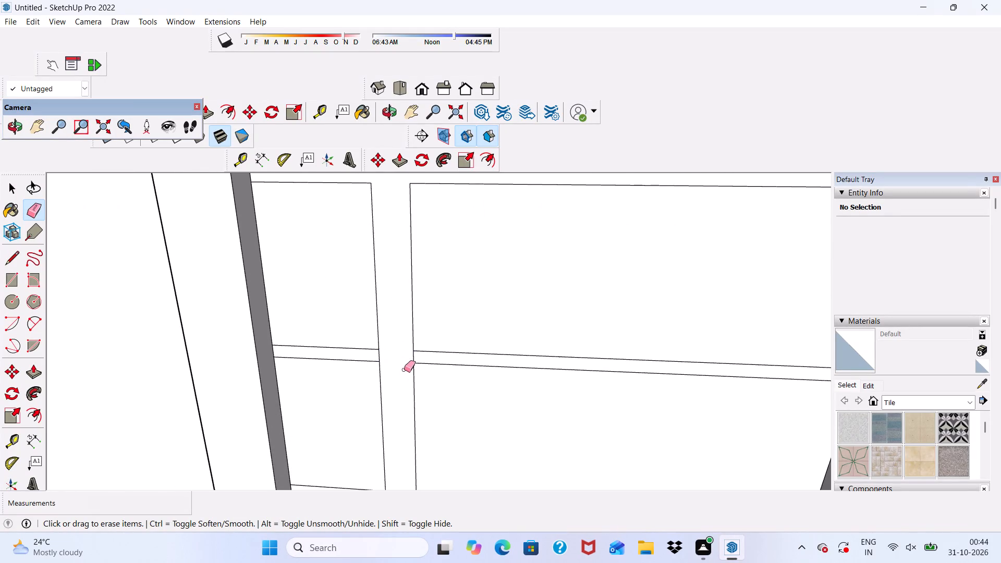
scroll(381, 250, down, 5)
scroll(437, 464, up, 6)
drag(379, 392, 357, 443)
scroll(359, 326, down, 5)
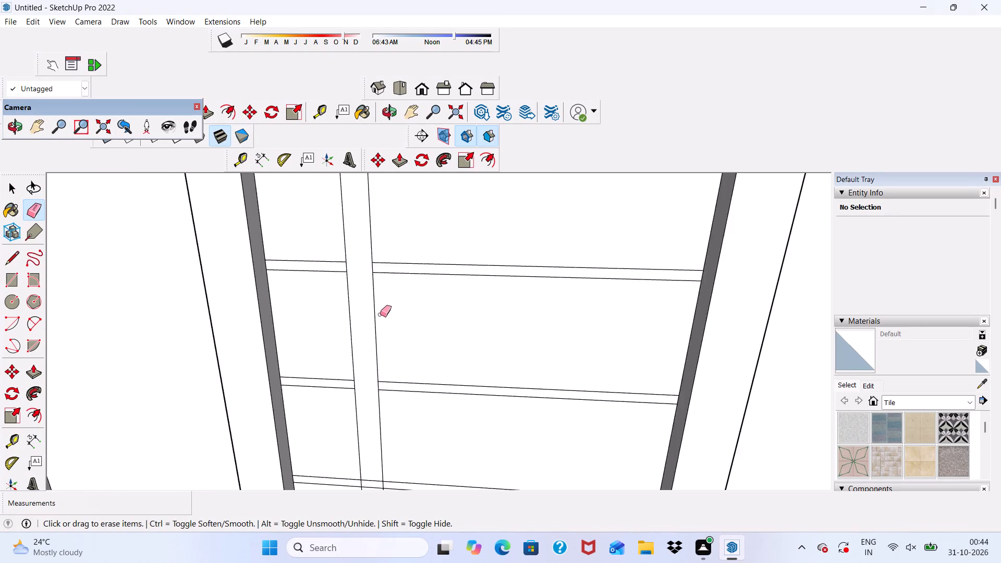
scroll(380, 314, down, 4)
scroll(402, 448, up, 6)
drag(369, 471, 368, 491)
scroll(359, 340, down, 11)
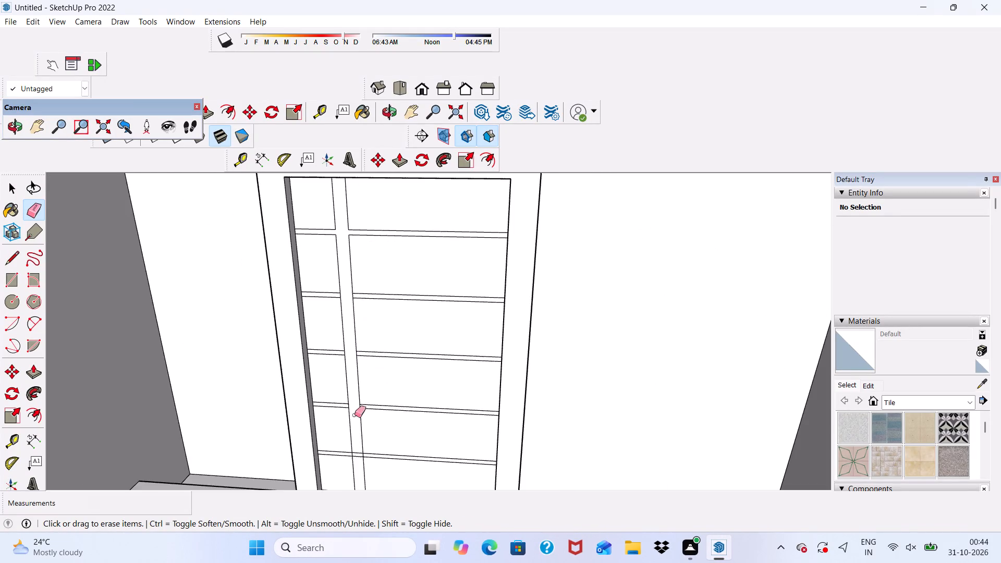
scroll(362, 449, up, 6)
drag(349, 434, 348, 459)
Erase the short vertical edges remaining inside the crossings at the two lowest horizontal strips.
scroll(349, 454, up, 9)
drag(361, 439, 371, 439)
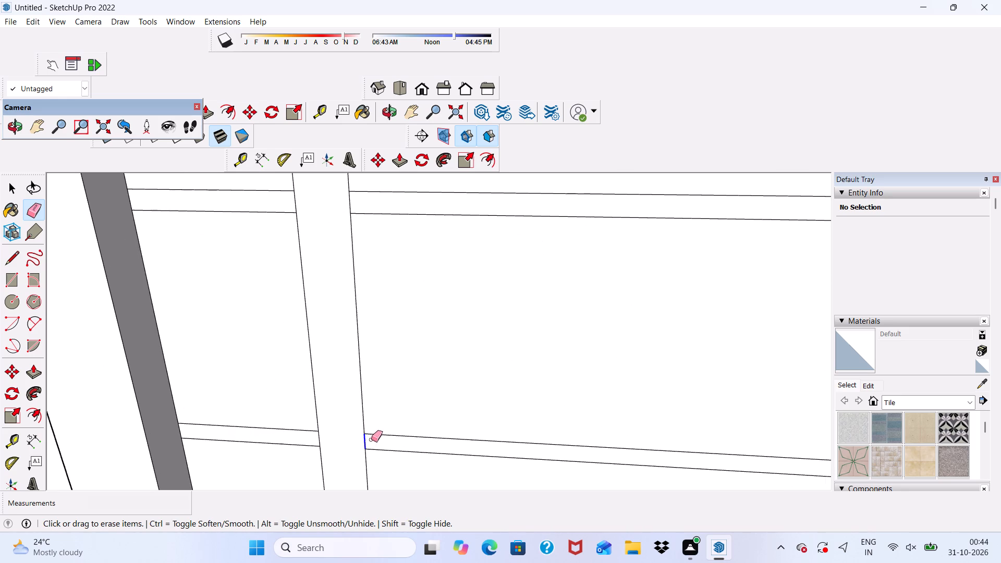
scroll(253, 436, up, 2)
drag(341, 433, 319, 437)
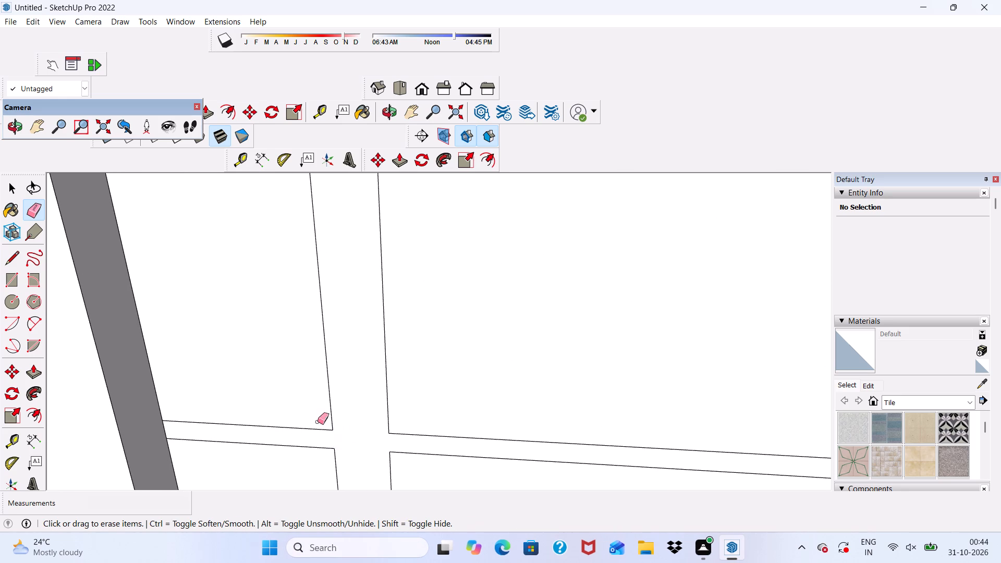
scroll(318, 422, down, 13)
scroll(353, 359, up, 11)
drag(372, 346, 361, 348)
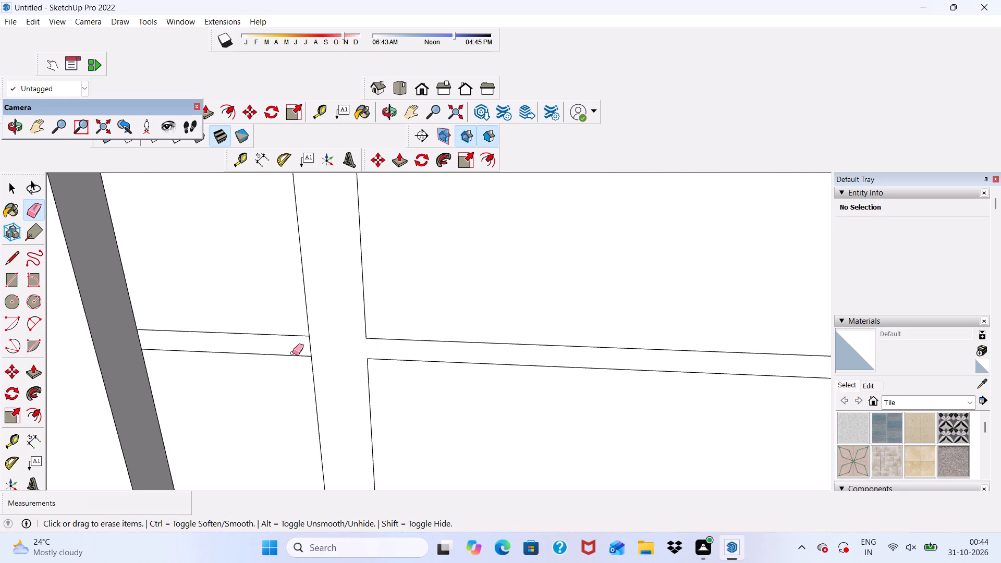
drag(300, 349, 333, 344)
Erase the short vertical edges remaining inside the crossings at the third and second horizontal strips from the top.
scroll(331, 348, down, 11)
scroll(402, 326, up, 5)
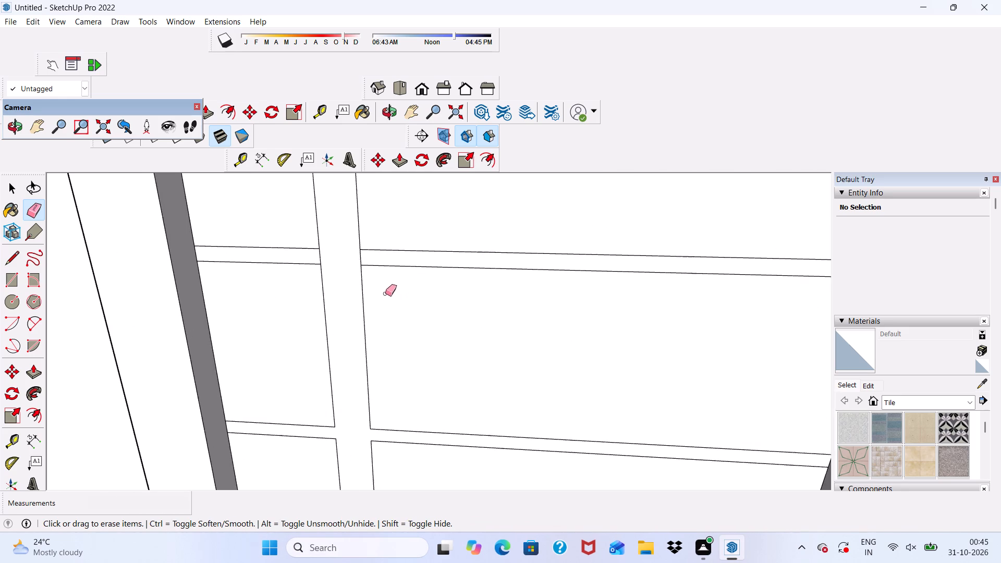
scroll(385, 293, up, 5)
click(364, 252)
drag(359, 252, 349, 256)
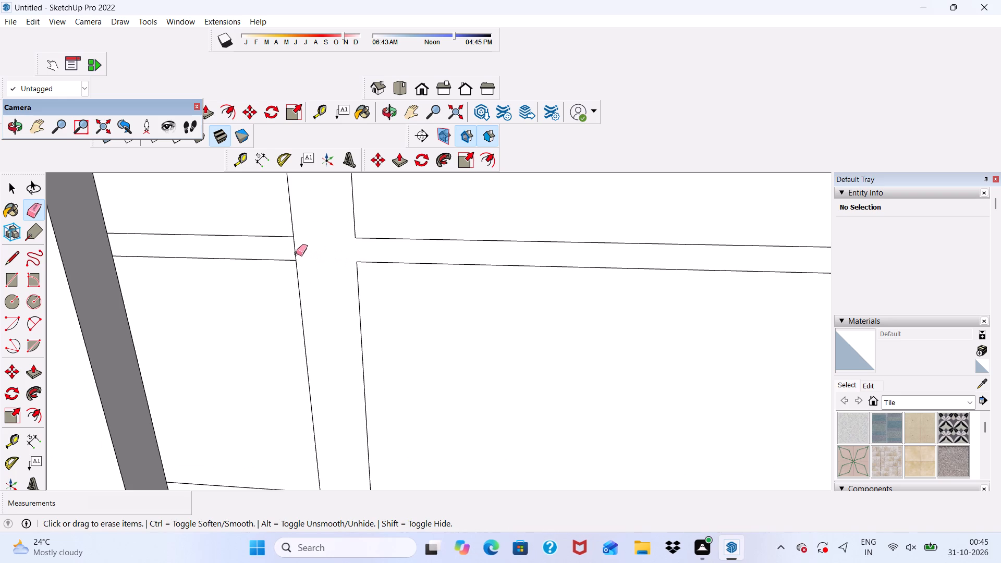
click(294, 251)
scroll(298, 249, down, 15)
scroll(348, 207, up, 2)
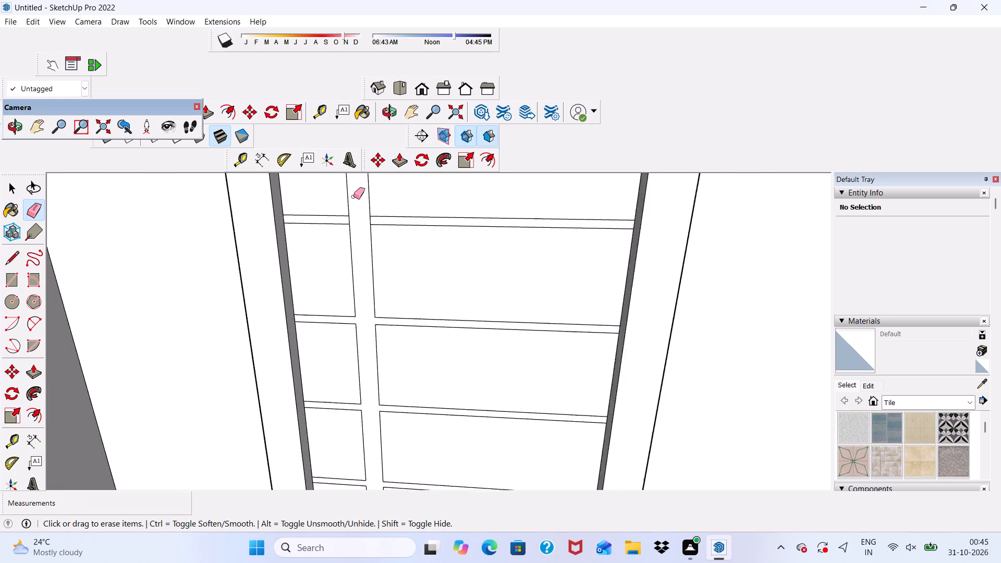
scroll(353, 197, up, 11)
drag(343, 224, 339, 229)
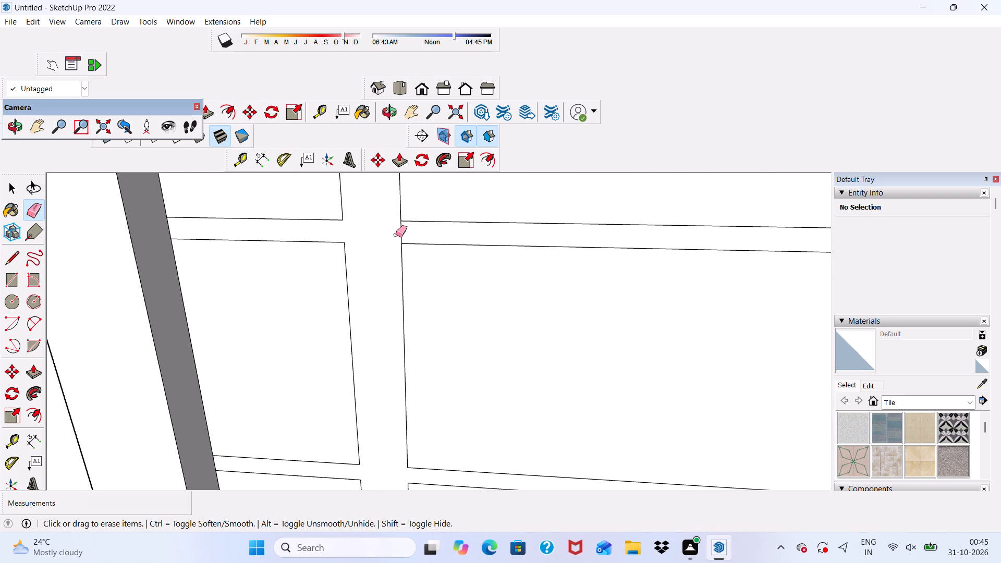
drag(396, 235, 424, 231)
scroll(417, 283, down, 4)
scroll(410, 330, down, 11)
scroll(385, 243, up, 1)
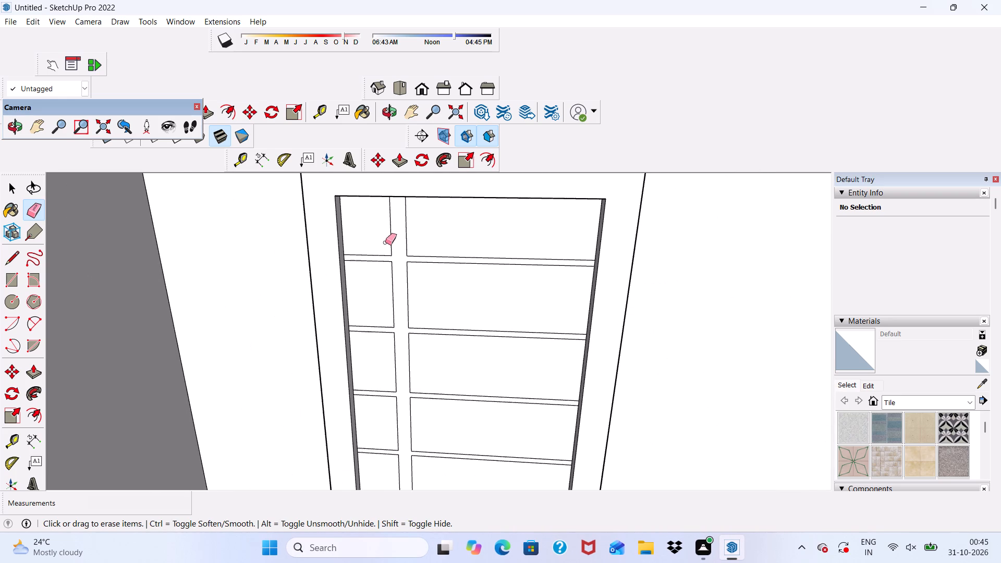
middle_drag(385, 242, 432, 247)
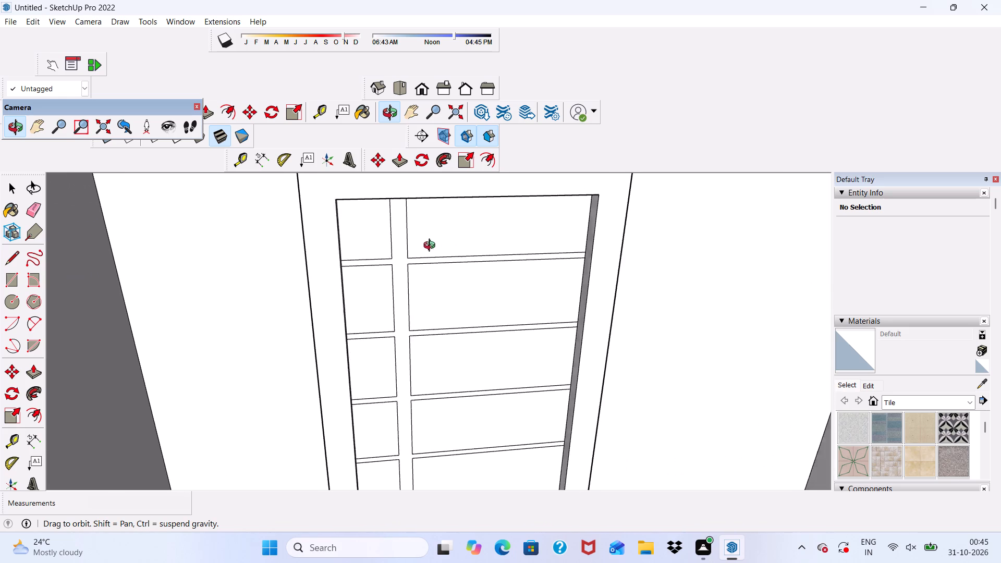
middle_drag(432, 247, 431, 248)
scroll(424, 250, up, 1)
key(space)
scroll(392, 280, down, 6)
middle_drag(468, 289, 427, 248)
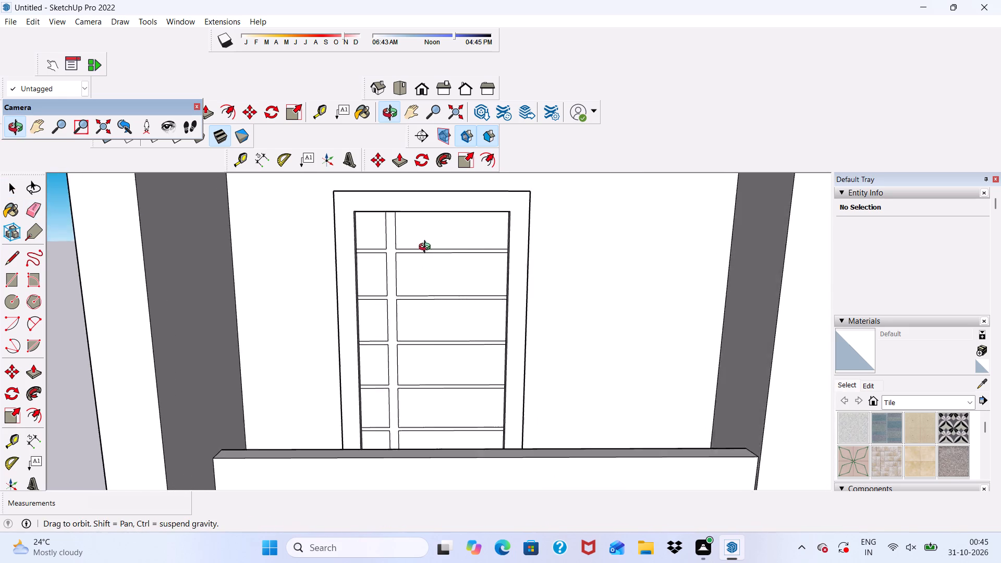
Draw a rectangle about 6' 11/16" high and 3' 8 15/16" wide on the balcony's back wall beside the door.
middle_drag(427, 248, 405, 258)
scroll(426, 270, down, 3)
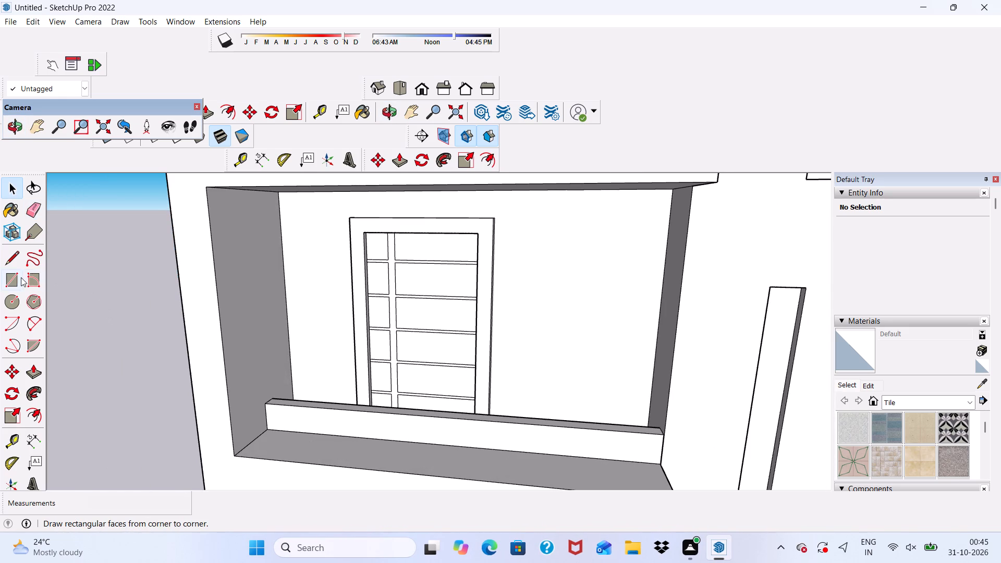
click(21, 277)
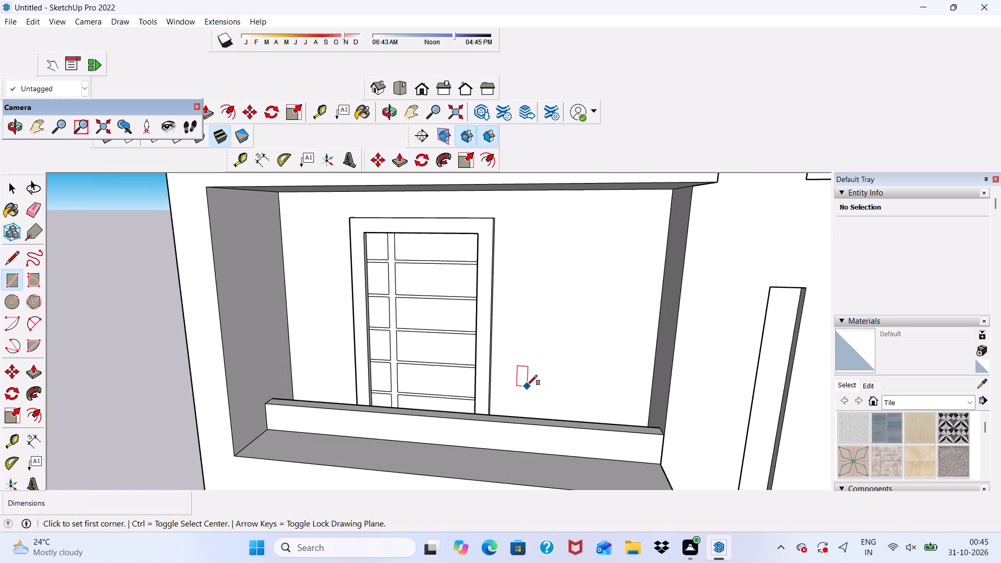
drag(527, 380, 530, 375)
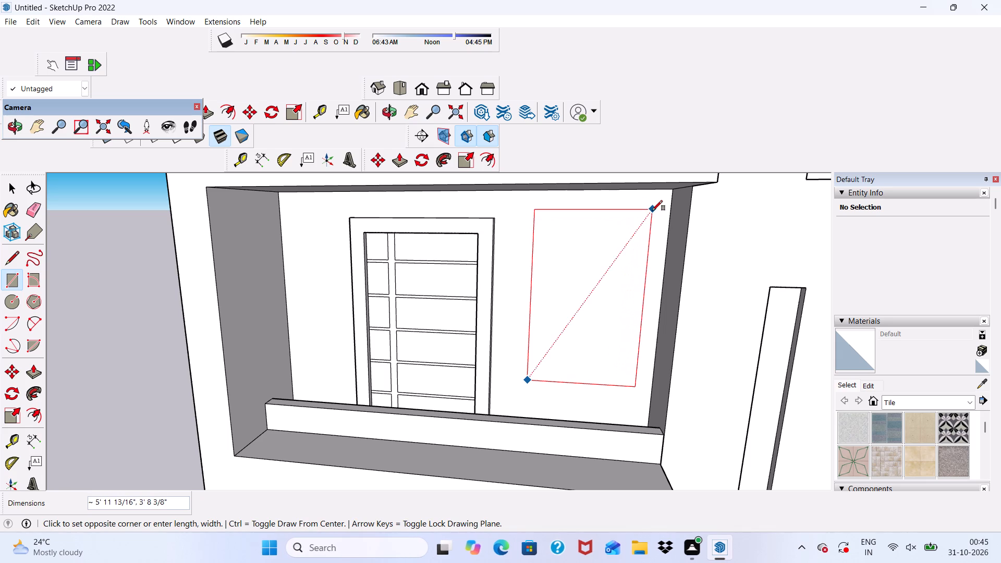
click(654, 211)
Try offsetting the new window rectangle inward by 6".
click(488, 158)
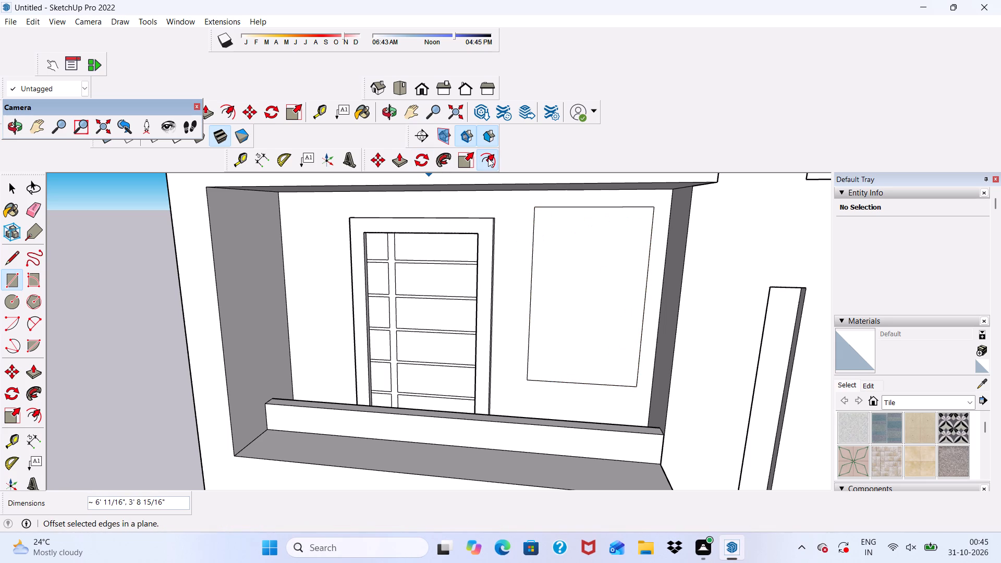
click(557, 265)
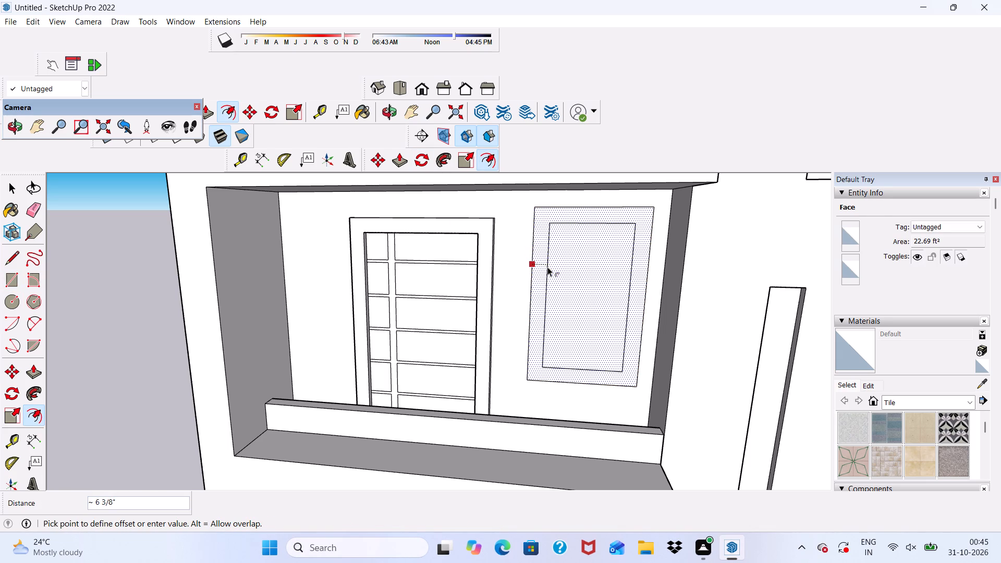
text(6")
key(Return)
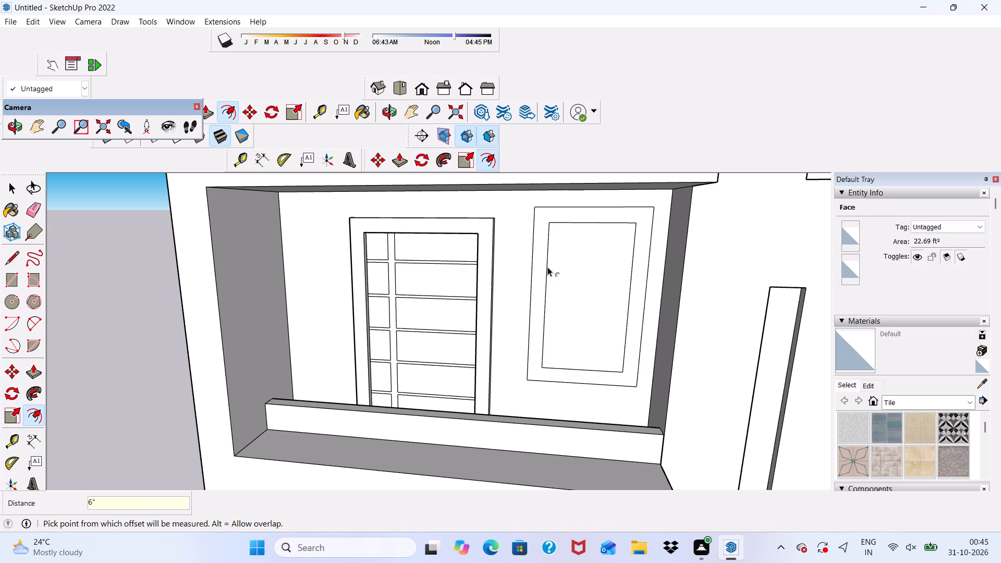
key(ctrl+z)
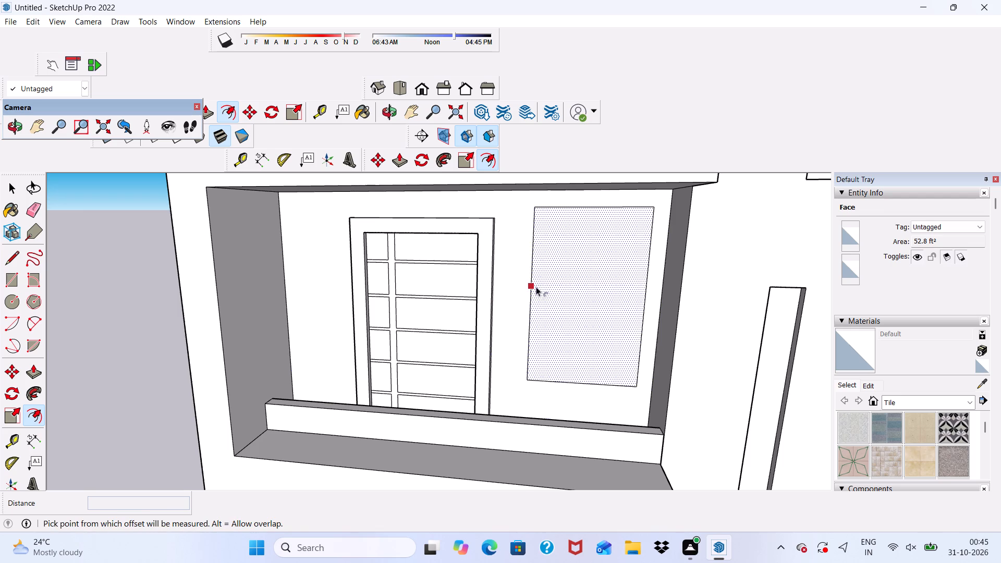
Offset the window rectangle inward by 3" to outline its frame.
click(539, 284)
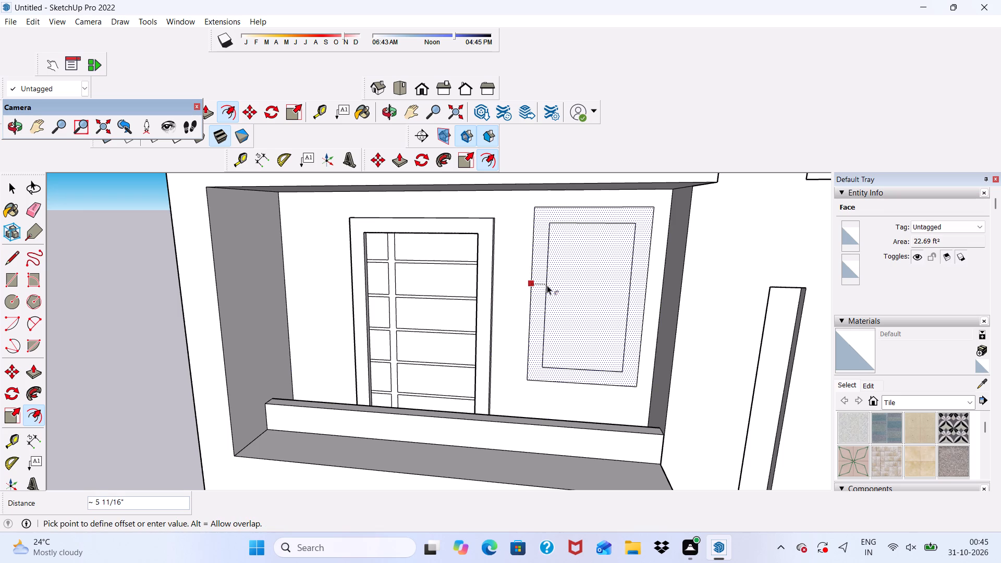
text(3")
key(Return)
key(space)
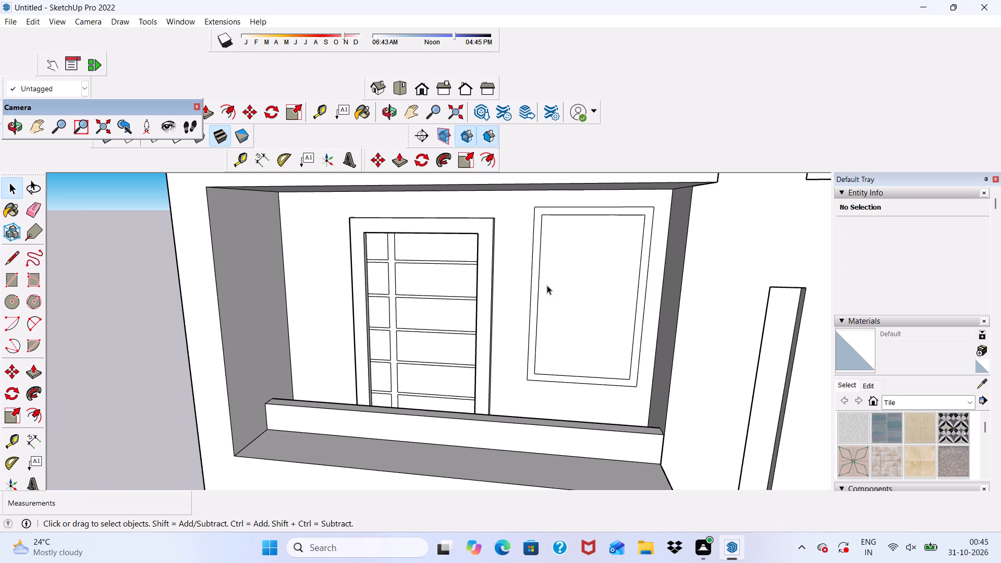
Place a vertical guide through the middle of the inner window rectangle, parallel to its side edge.
click(241, 163)
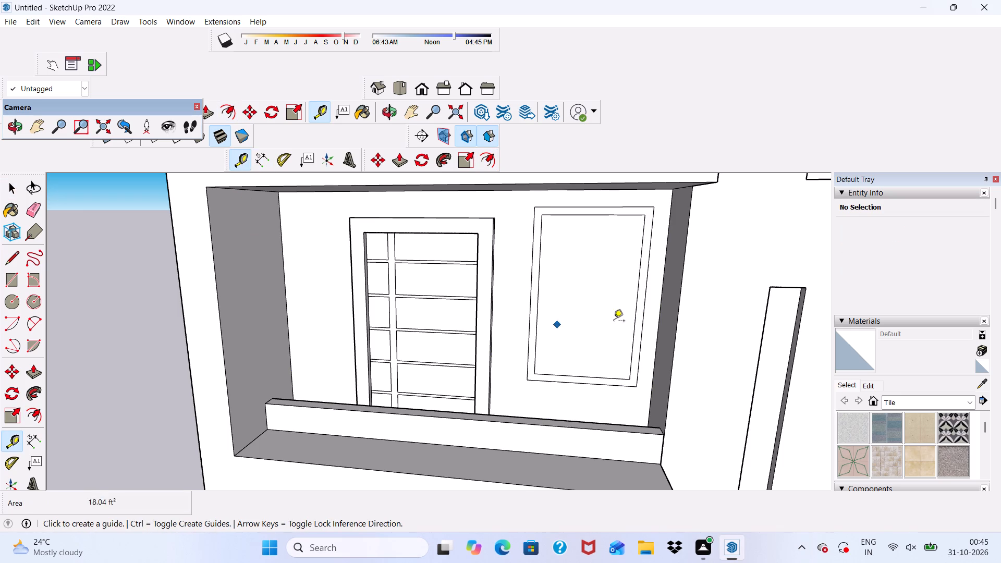
scroll(536, 283, up, 2)
click(542, 266)
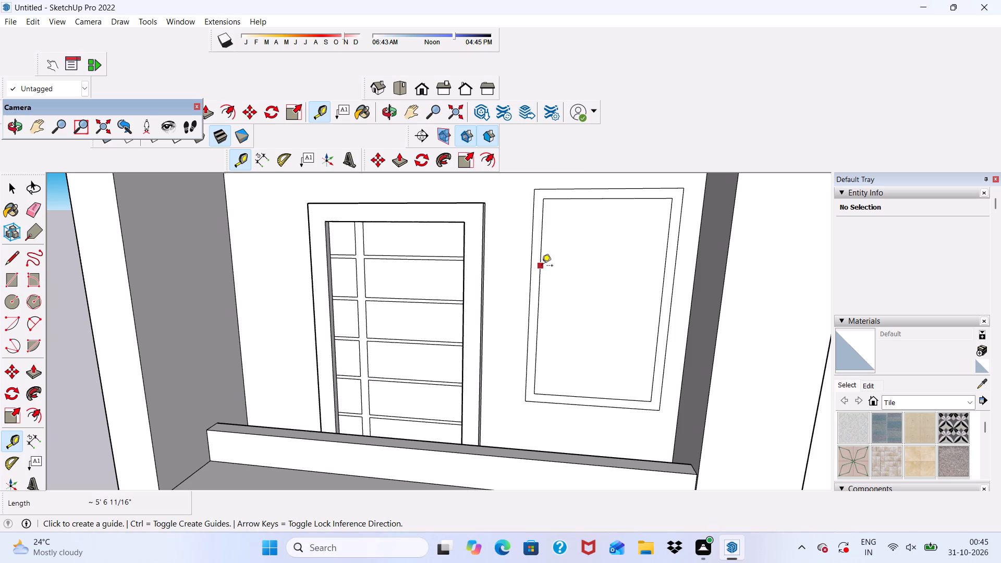
click(615, 199)
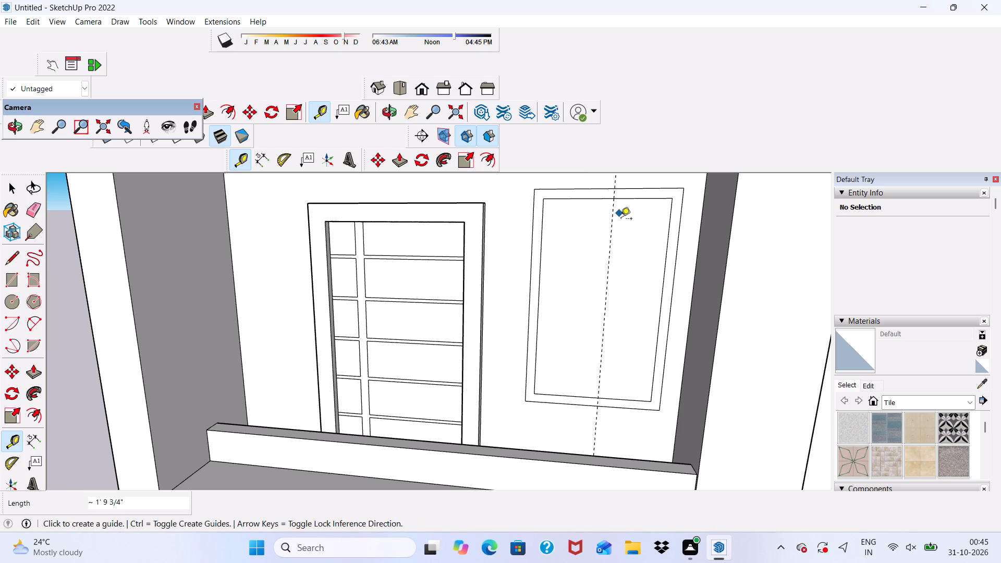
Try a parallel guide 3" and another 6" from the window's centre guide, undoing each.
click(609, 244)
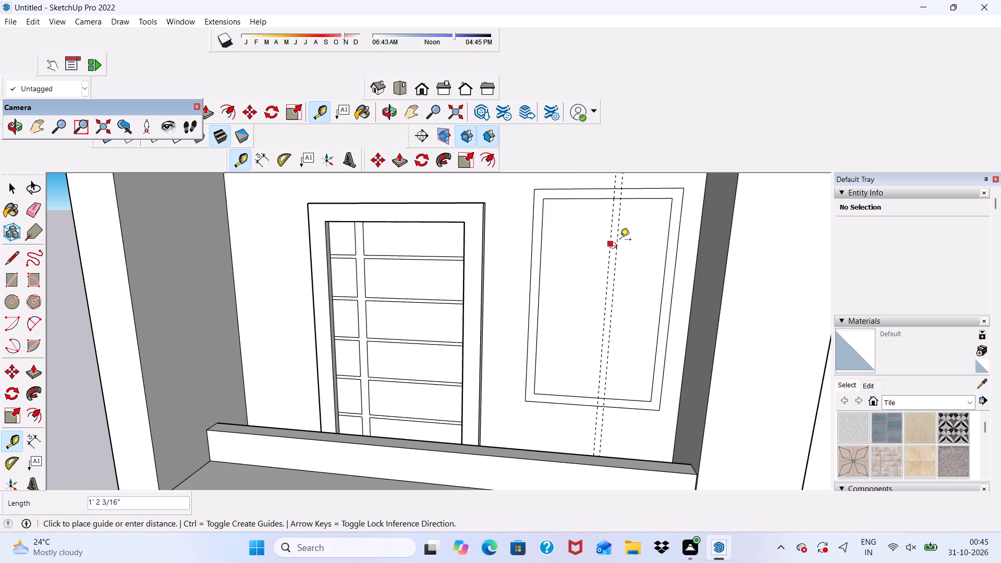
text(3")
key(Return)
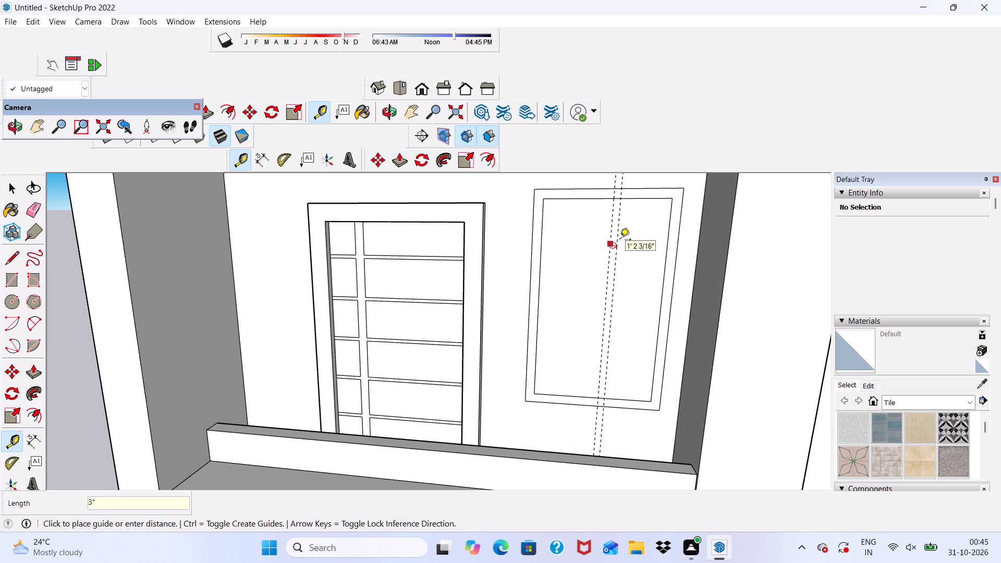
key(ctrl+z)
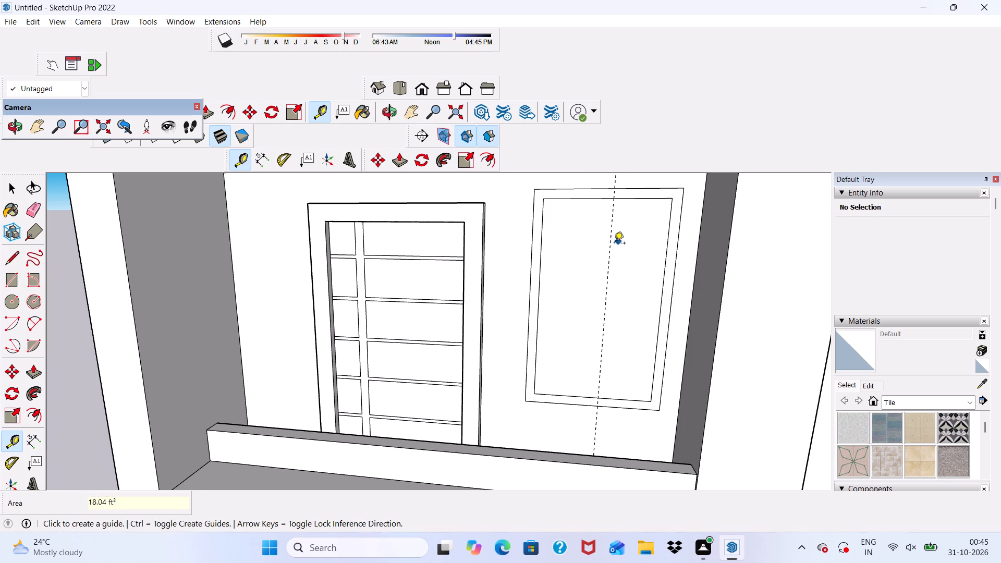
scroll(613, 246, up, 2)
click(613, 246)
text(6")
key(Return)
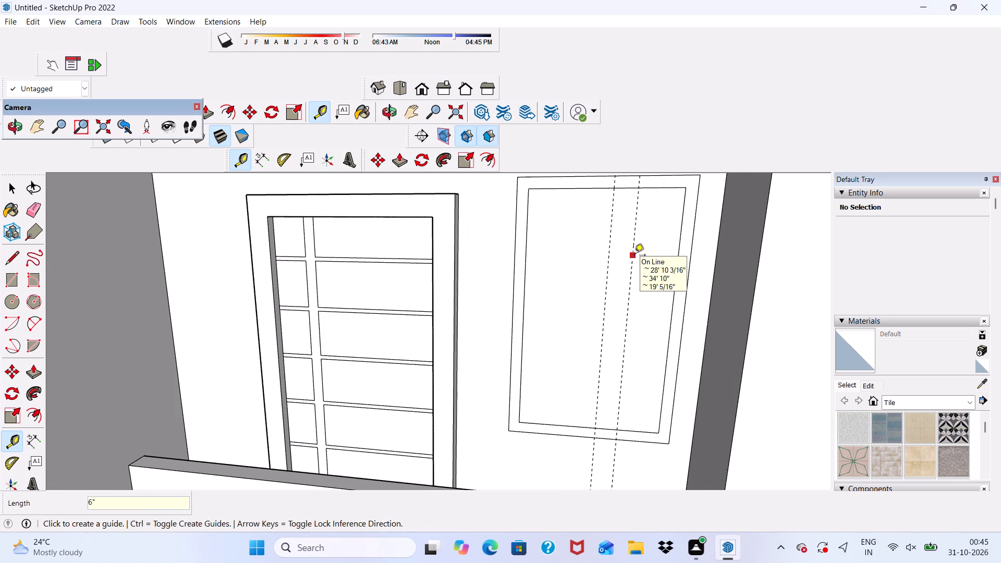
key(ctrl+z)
Place a parallel guide about 2 11/16" from the window's centre guide, on the side toward the door.
scroll(618, 253, up, 4)
click(608, 252)
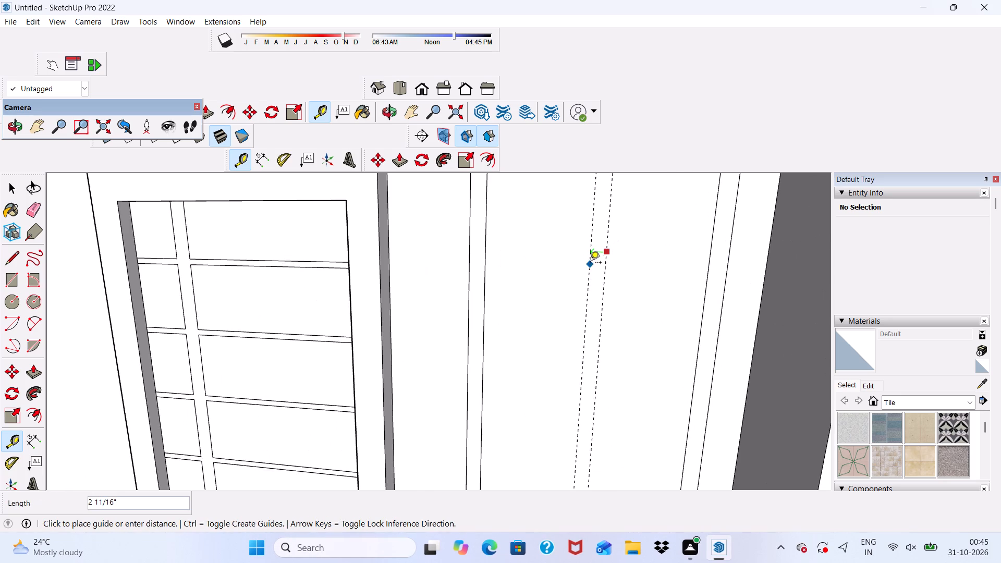
click(590, 263)
Draw two vertical lines along the guides, from the top to the bottom edge of the inner window rectangle.
scroll(609, 265, down, 8)
middle_drag(613, 263, 547, 254)
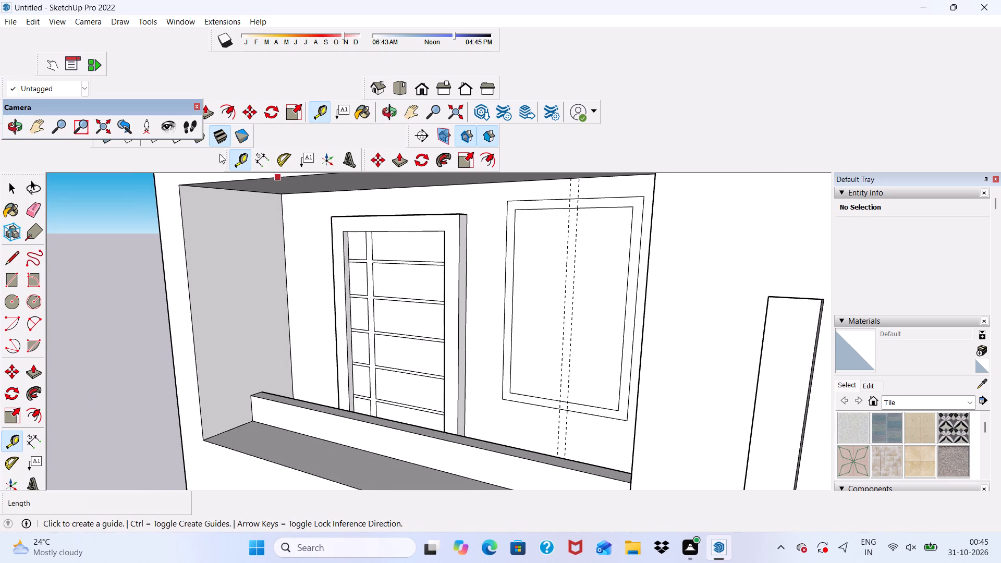
click(18, 255)
scroll(124, 286, down, 2)
middle_drag(453, 284, 483, 249)
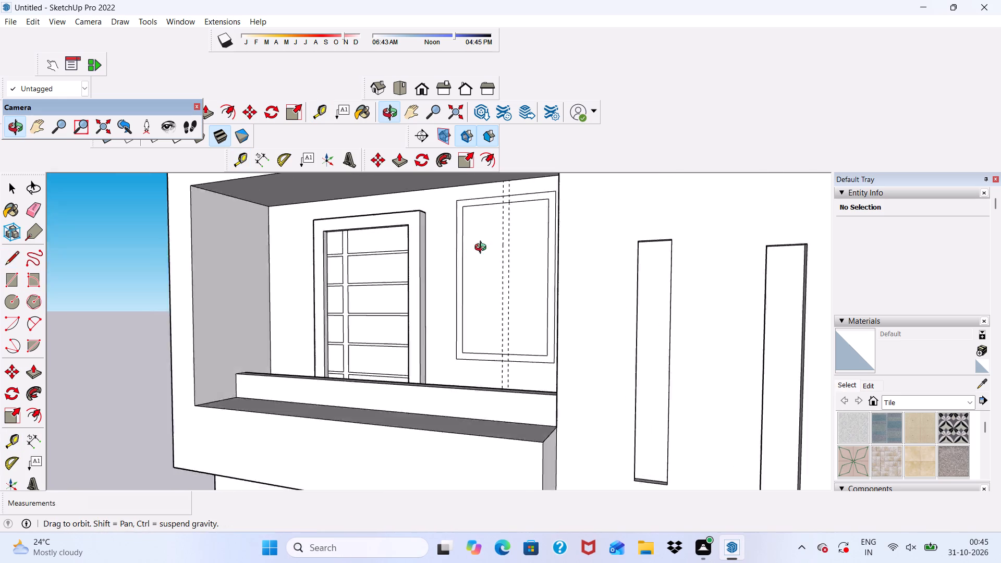
middle_drag(483, 249, 538, 241)
scroll(554, 192, up, 5)
click(532, 211)
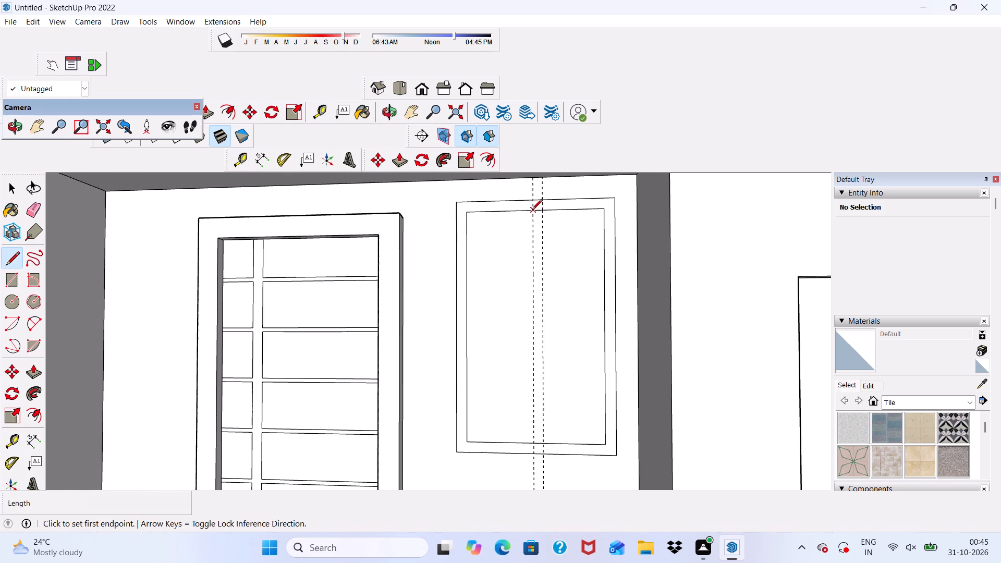
scroll(536, 260, down, 10)
scroll(547, 322, up, 6)
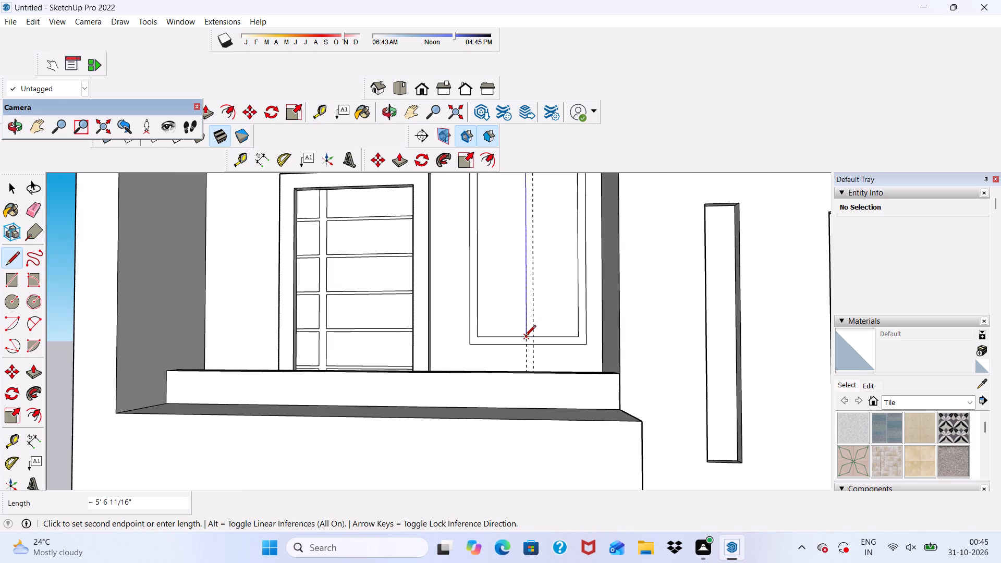
click(525, 337)
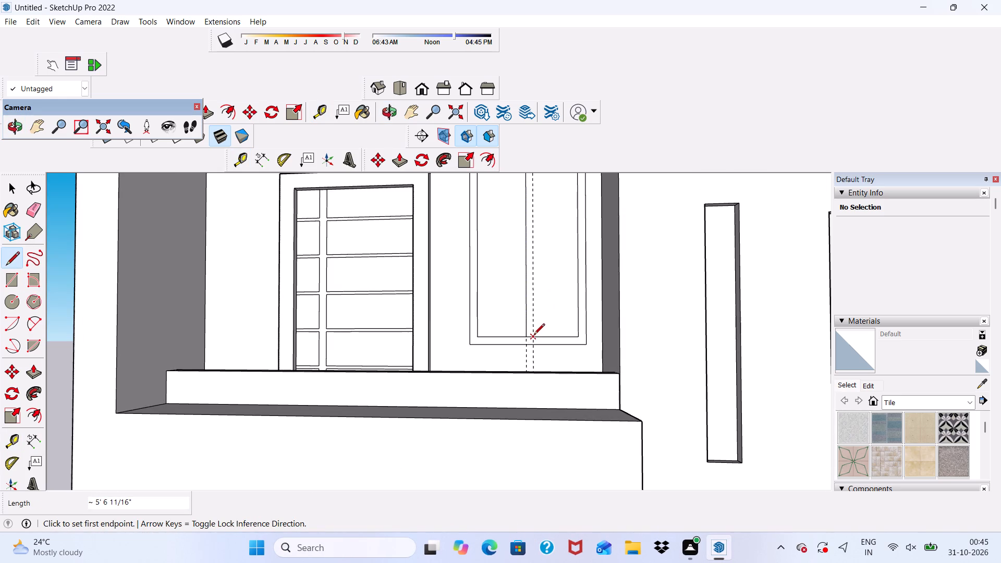
click(534, 335)
scroll(540, 319, down, 5)
scroll(543, 201, up, 9)
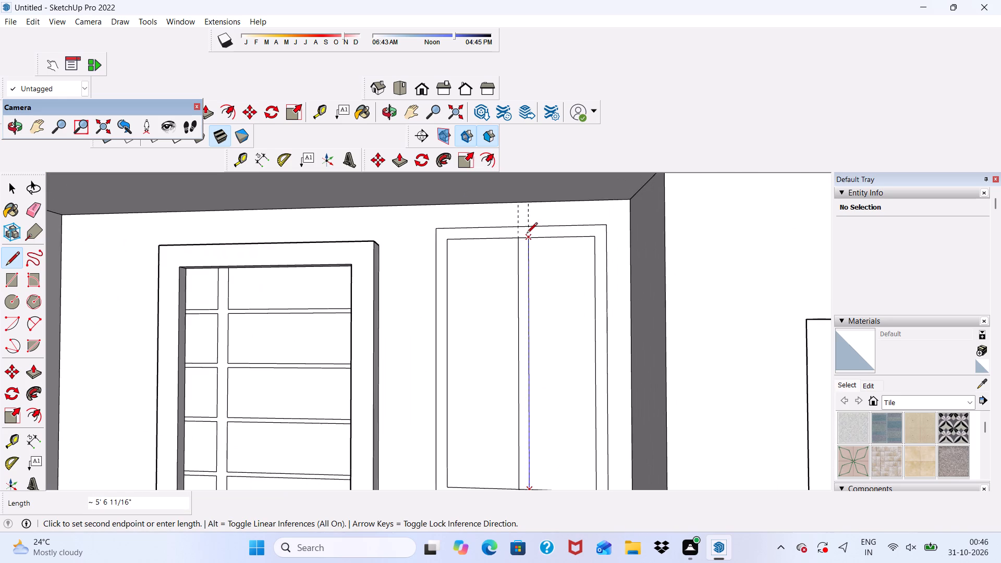
click(529, 238)
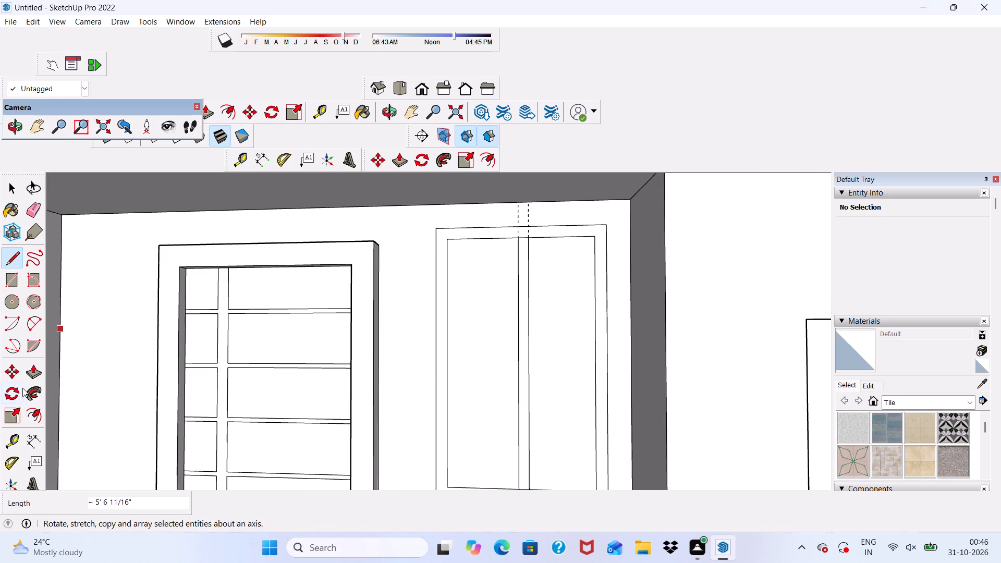
Erase the two vertical guides running through the window.
click(36, 204)
scroll(530, 182, up, 2)
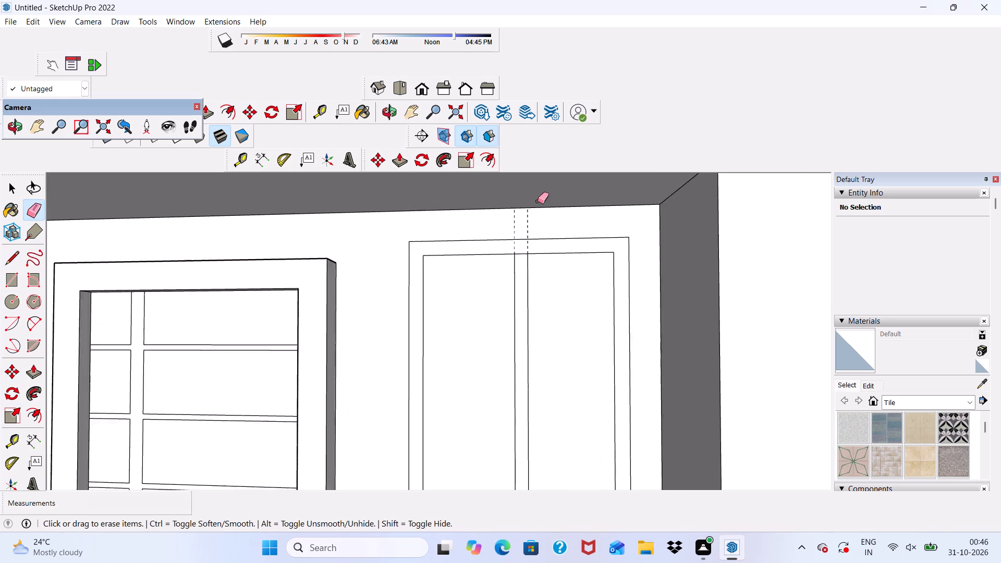
scroll(538, 201, up, 2)
drag(510, 230, 540, 217)
scroll(528, 235, up, 3)
drag(526, 224, 534, 223)
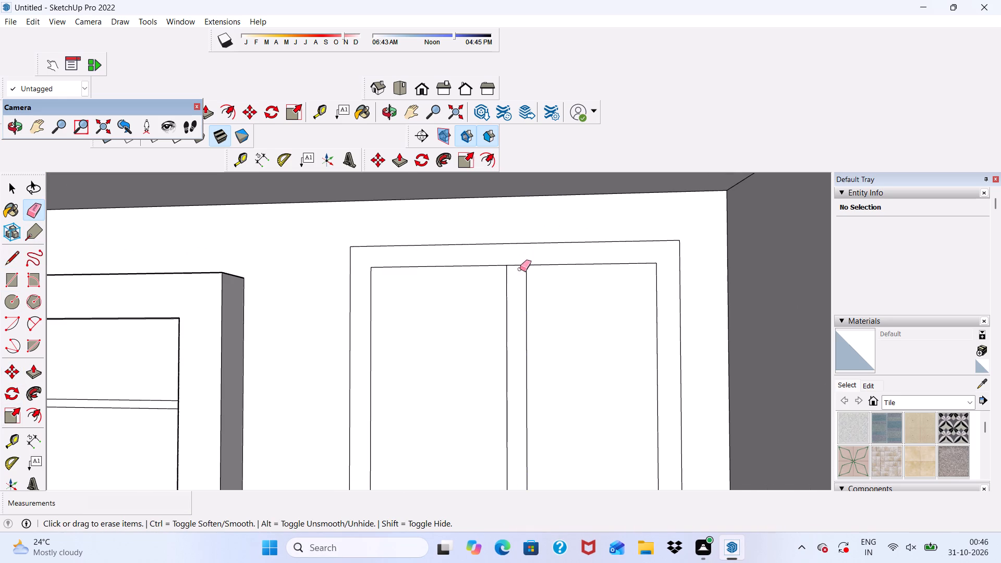
Erase the short horizontal edges at the top and bottom of the central strip to join it to the window frame.
drag(518, 266, 519, 259)
scroll(511, 201, down, 14)
scroll(549, 490, up, 7)
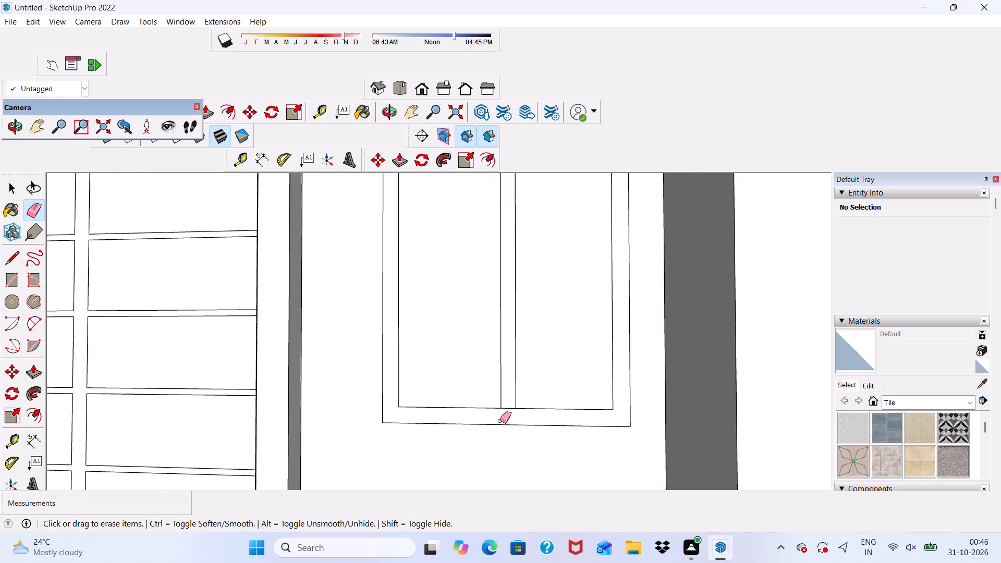
scroll(500, 421, up, 3)
click(518, 407)
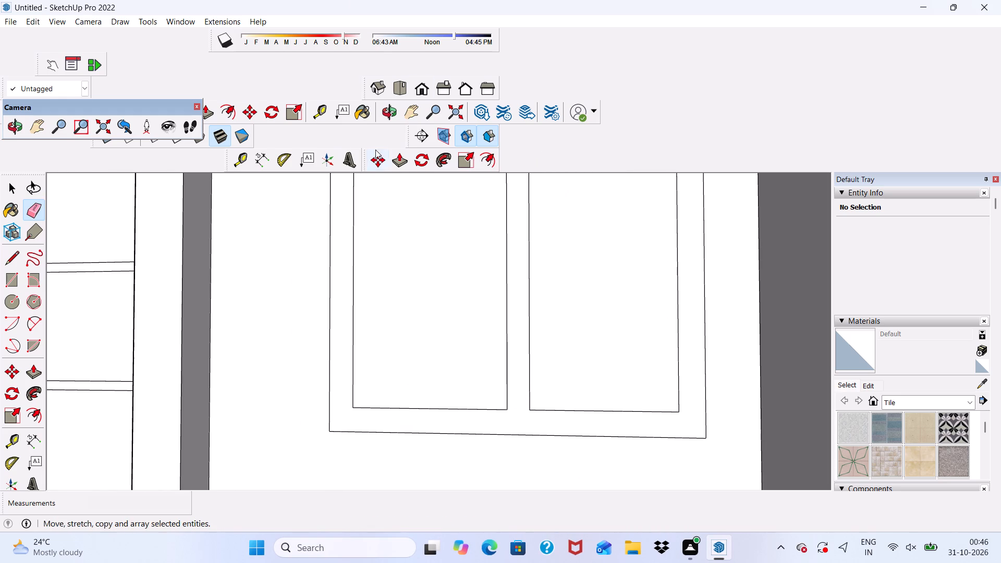
Push/Pull the window frame and its central mullion outward by 3".
click(404, 158)
scroll(516, 327, up, 1)
click(517, 391)
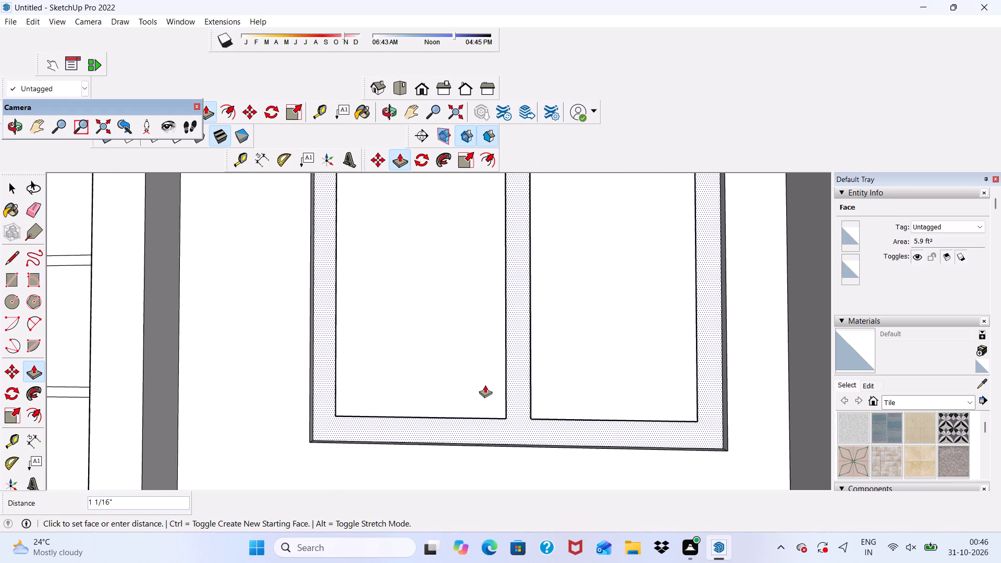
scroll(519, 397, down, 2)
text(3")
key(Return)
scroll(536, 415, down, 5)
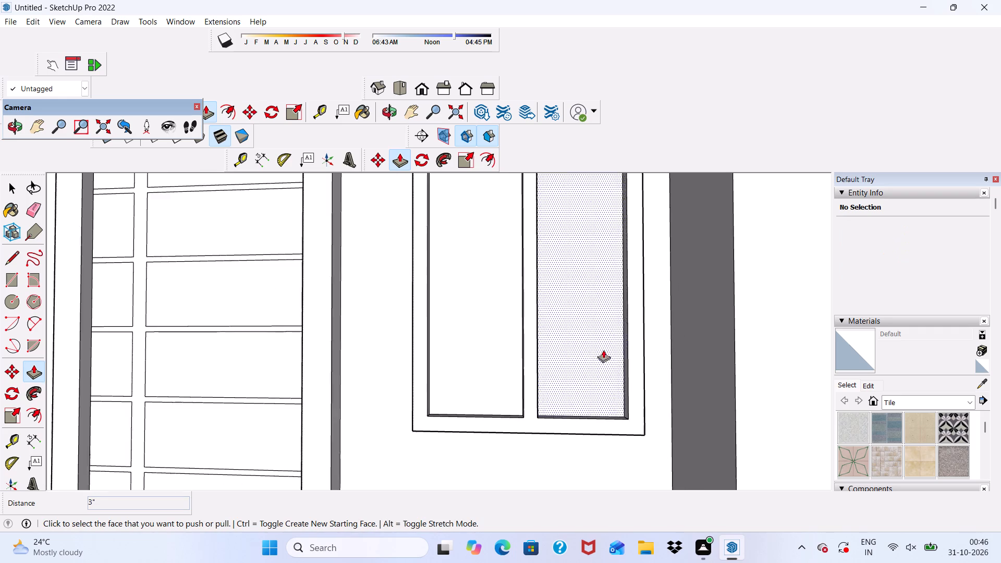
scroll(603, 350, down, 8)
key(space)
Examine the window, door and balcony frame from several angles.
middle_drag(607, 341, 527, 362)
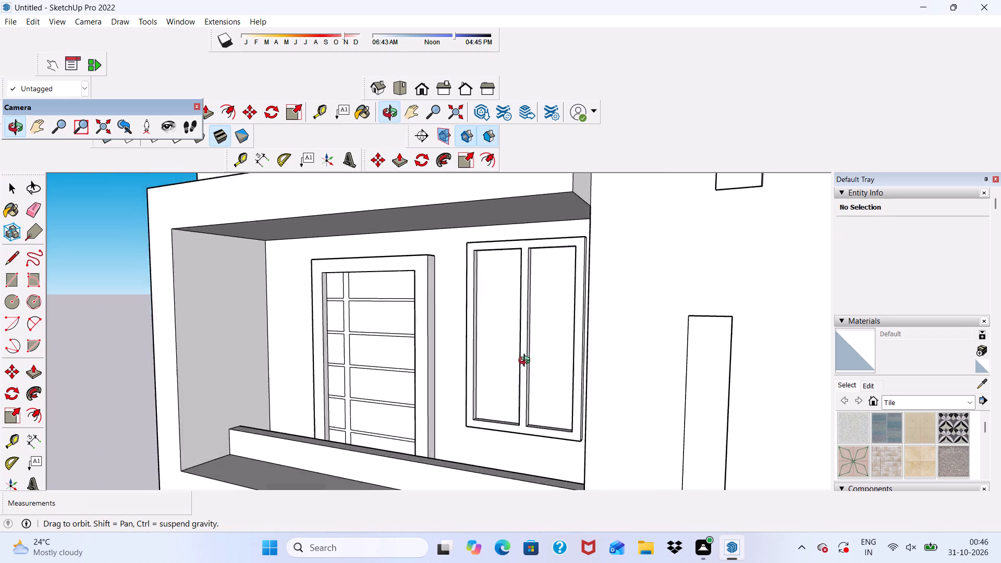
middle_drag(527, 362, 589, 368)
scroll(593, 362, up, 1)
scroll(567, 354, down, 5)
middle_drag(510, 408, 529, 420)
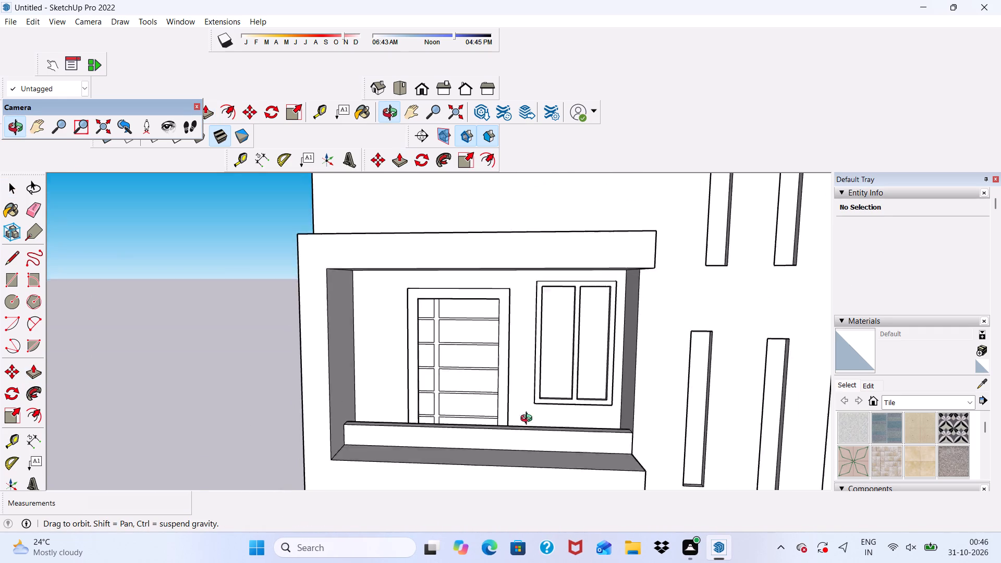
middle_drag(529, 420, 523, 437)
scroll(304, 461, up, 1)
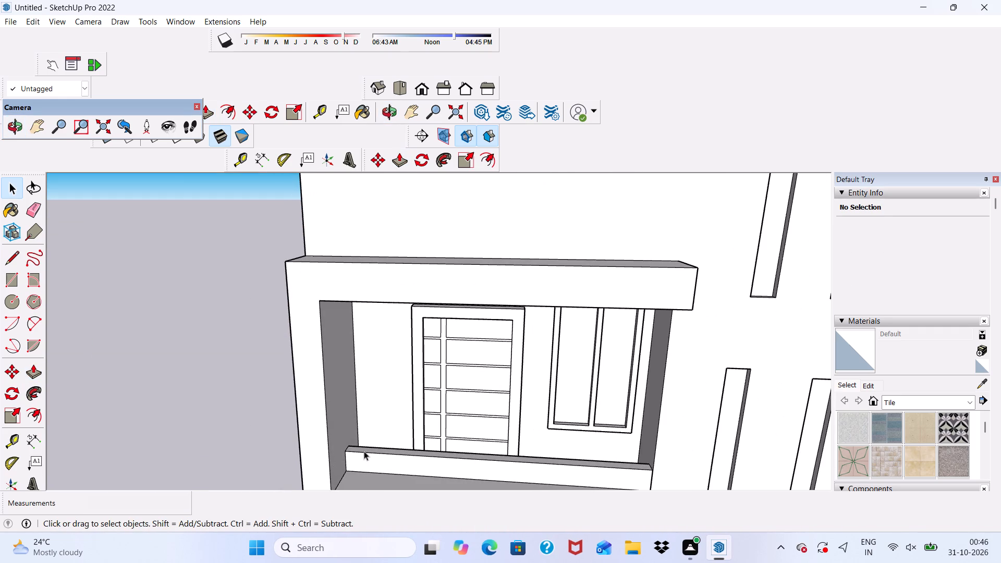
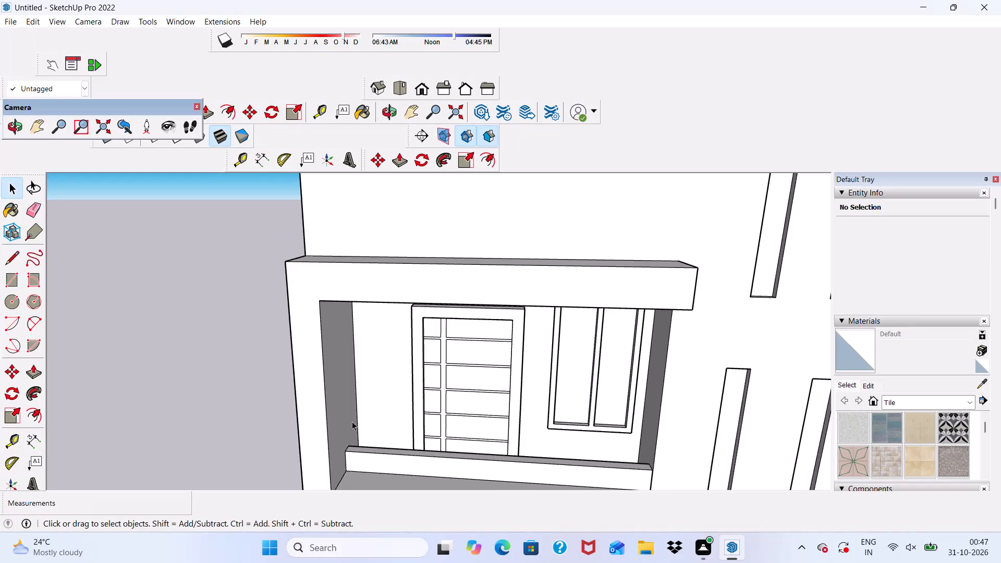
Draw a small circle of about 16 in² on the balcony's inner side wall, just above the end of the parapet.
scroll(497, 311, down, 1)
scroll(531, 285, down, 6)
middle_drag(543, 326, 445, 361)
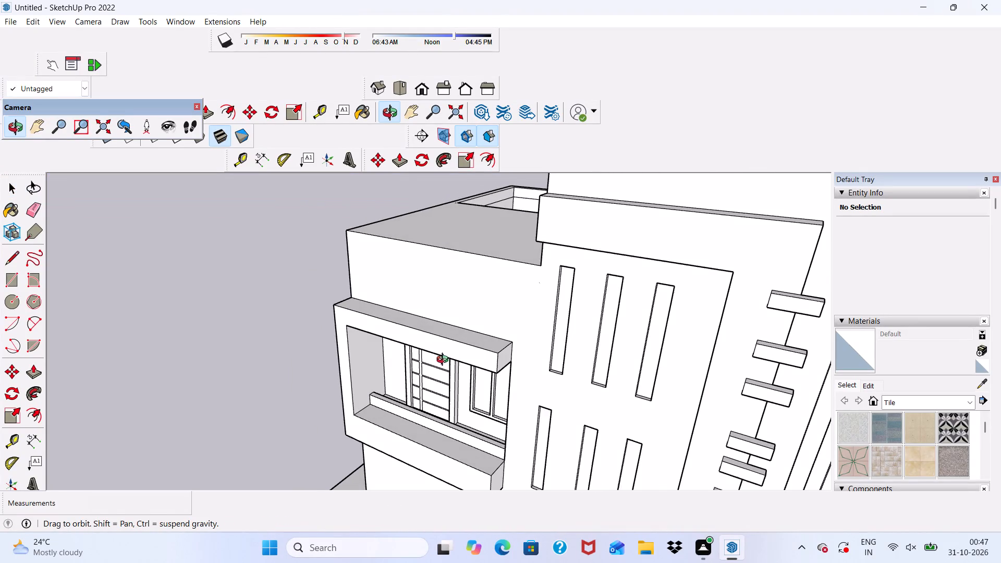
middle_drag(445, 361, 443, 361)
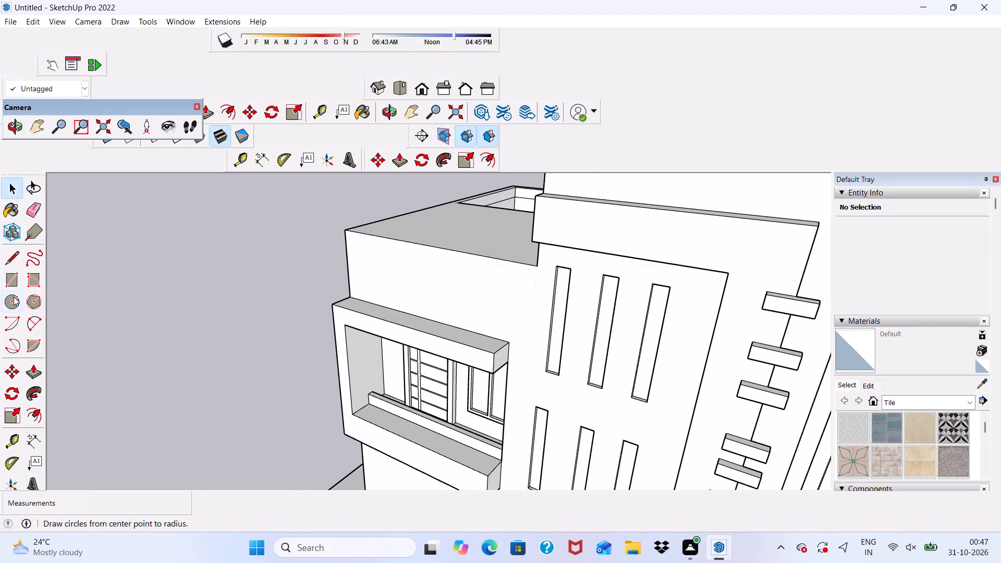
click(14, 297)
scroll(342, 399, up, 20)
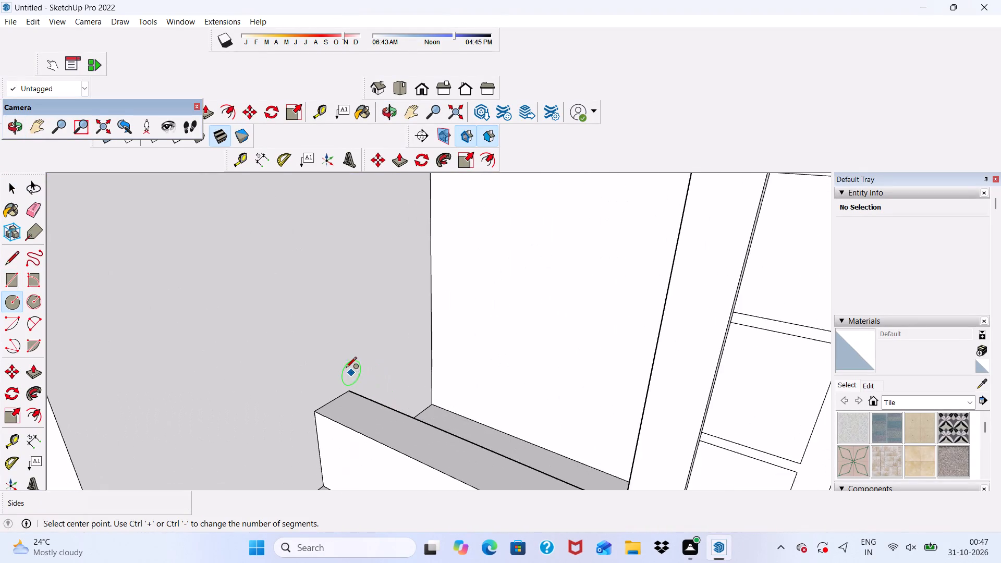
click(311, 366)
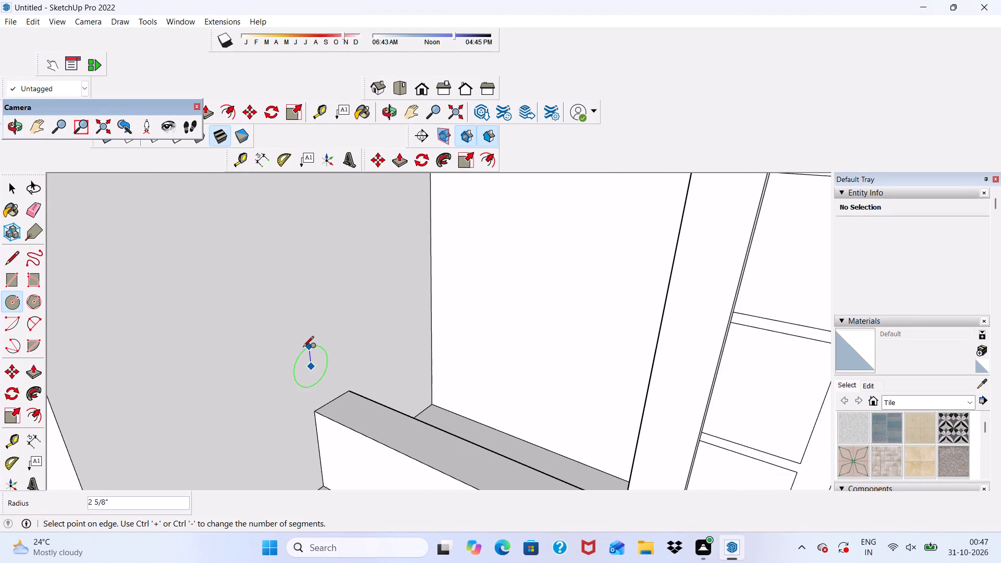
click(305, 350)
scroll(326, 370, down, 7)
middle_drag(346, 347, 258, 311)
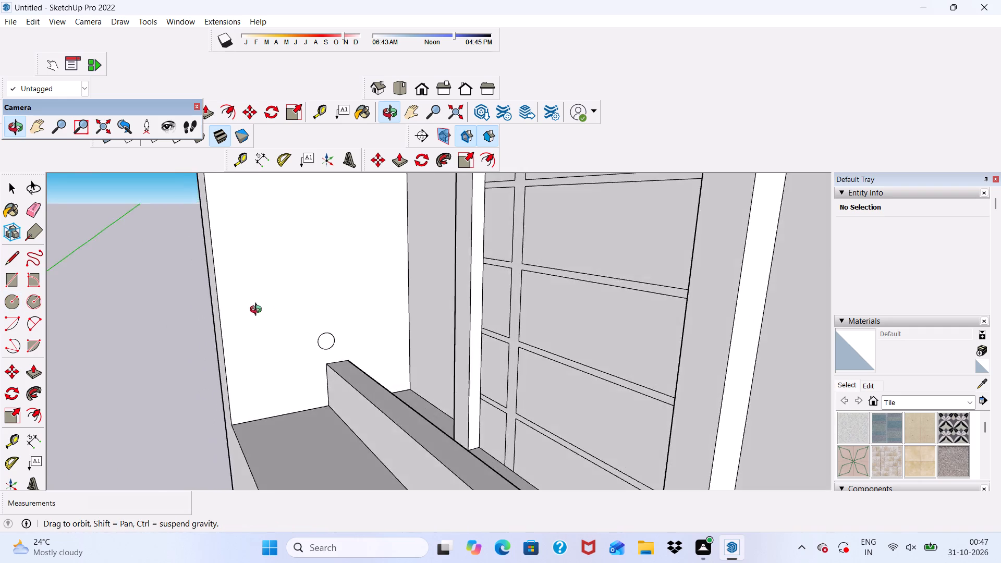
middle_drag(258, 311, 310, 326)
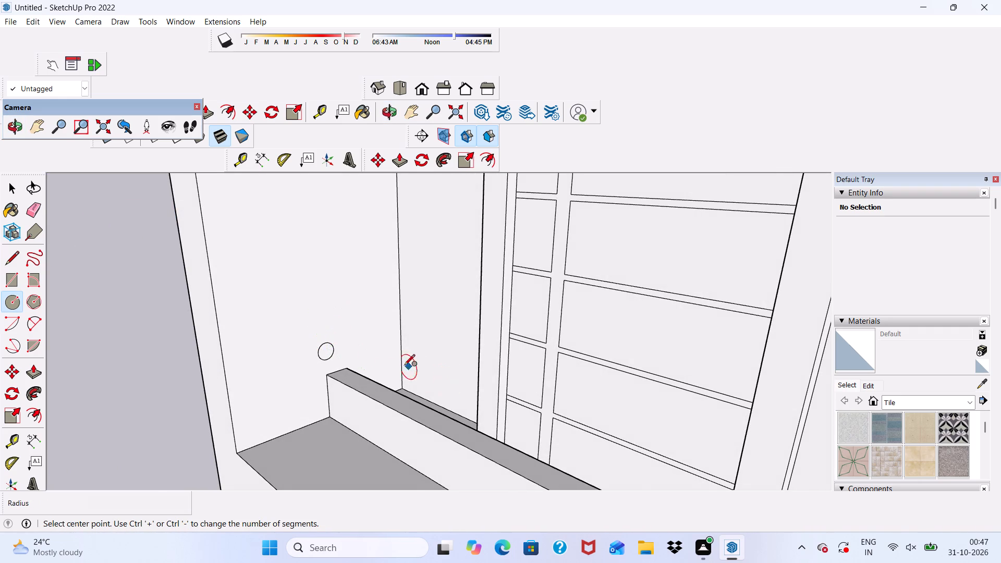
Copy the circle 6 1/2" straight up the side wall and array it as four evenly spaced copies.
key(space)
scroll(385, 376, up, 3)
double_click(301, 338)
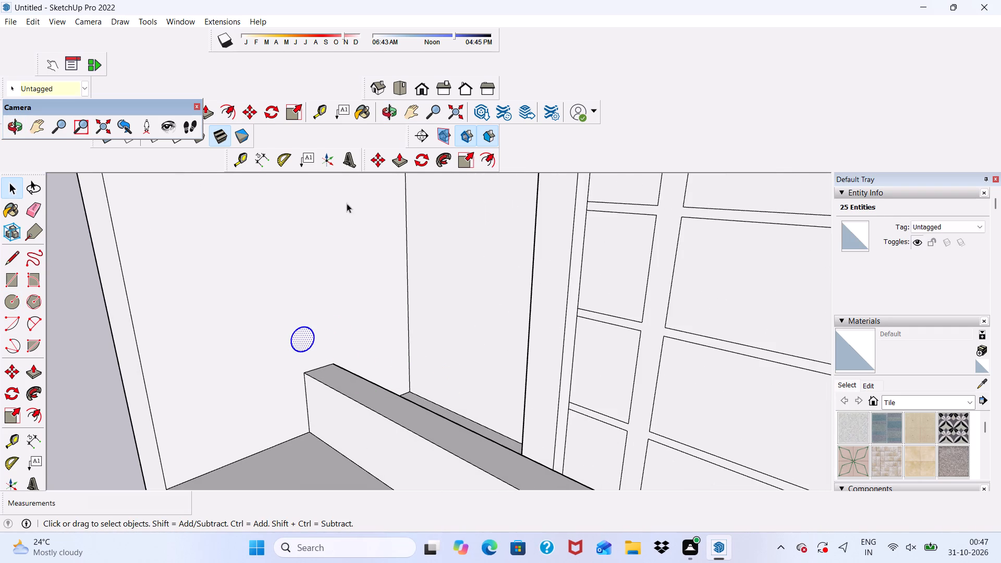
click(371, 158)
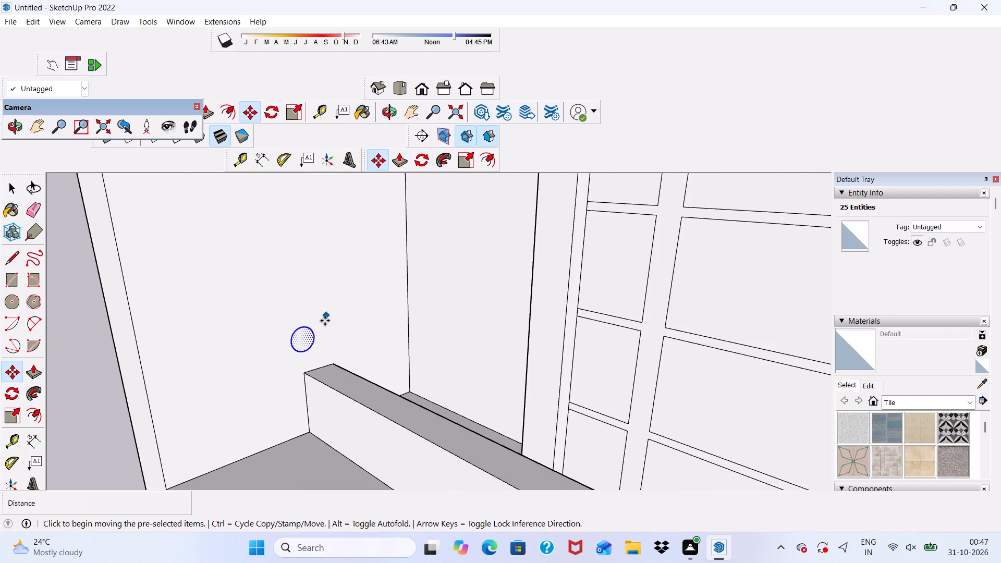
click(307, 337)
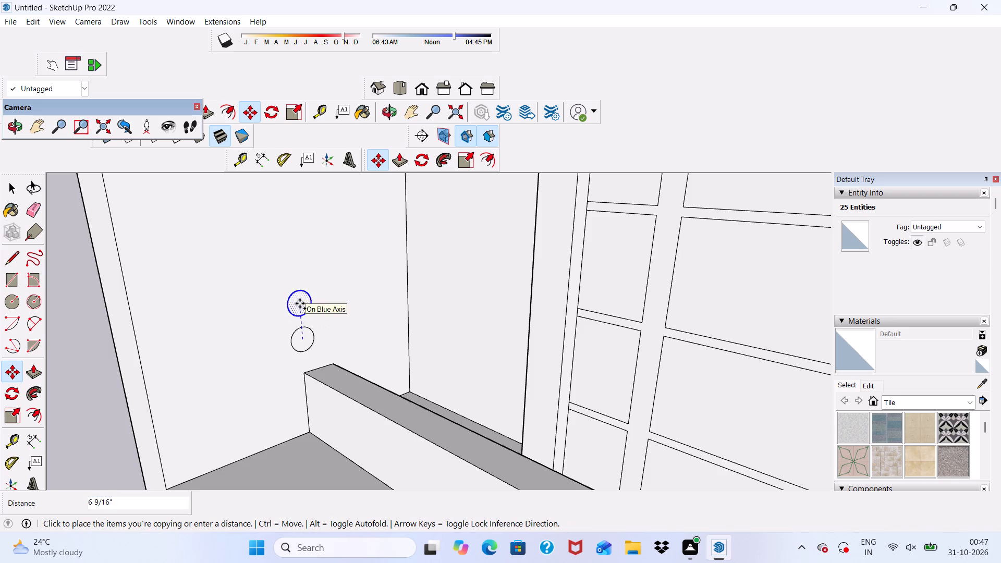
click(295, 304)
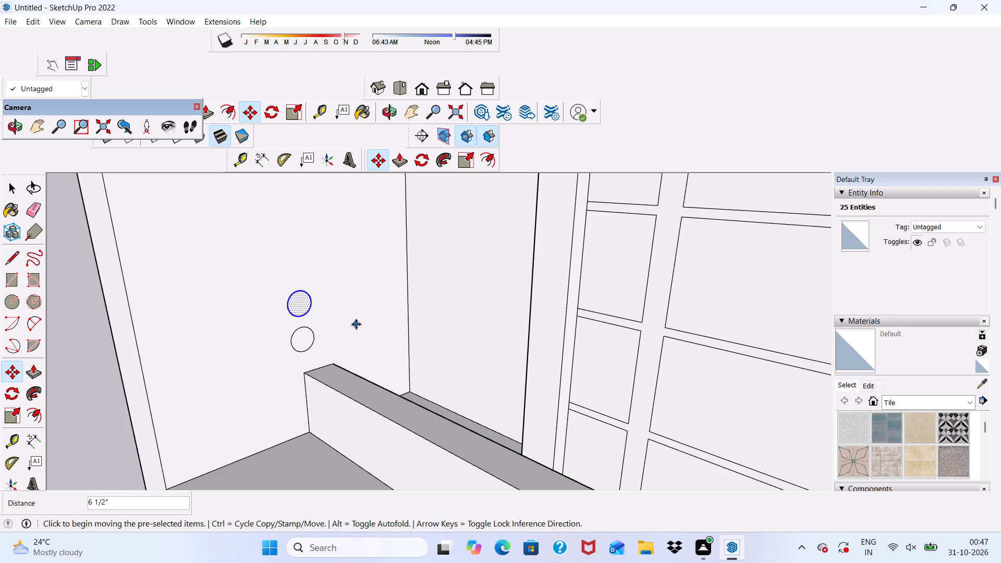
text(*4)
key(Return)
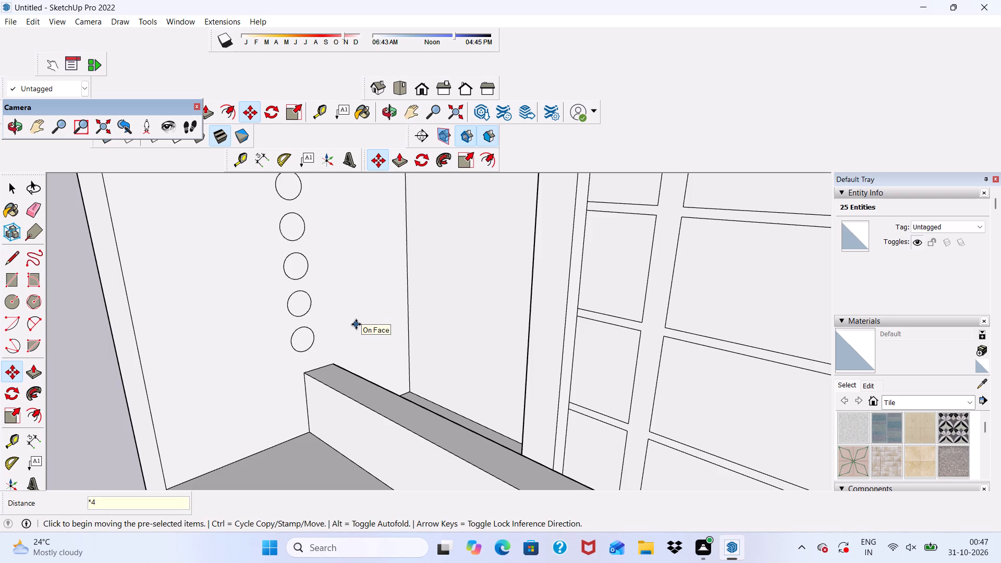
Push/Pull the topmost circle about 13' 5 3/8" across the balcony opening to the opposite side wall as a railing bar.
scroll(376, 338, down, 8)
middle_drag(446, 353, 548, 355)
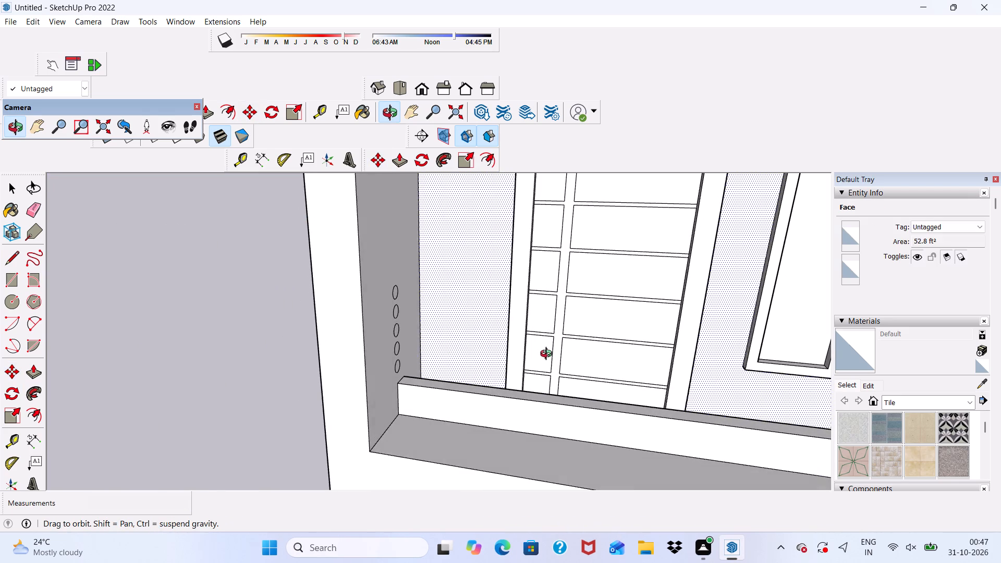
middle_drag(548, 355, 546, 356)
key(space)
click(395, 157)
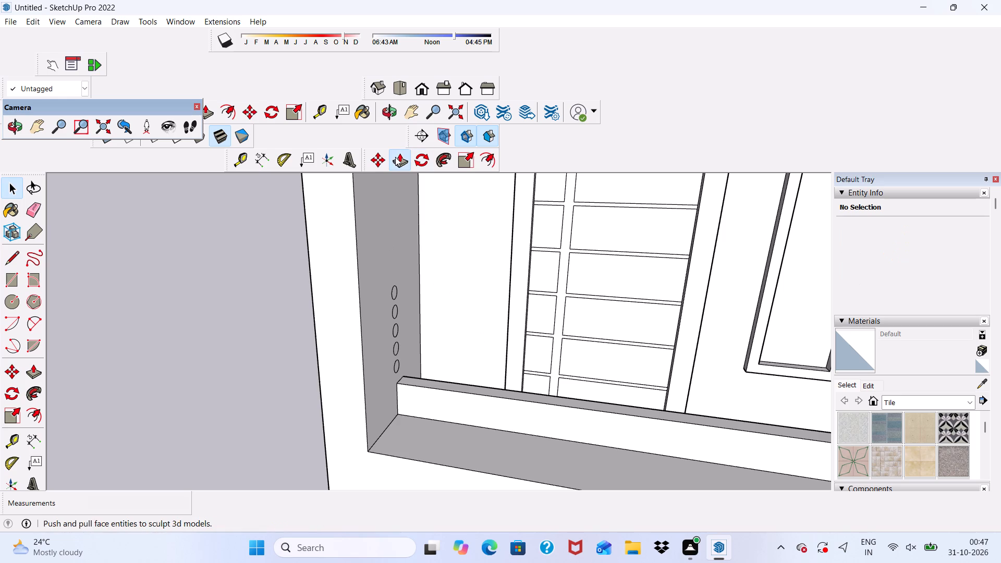
scroll(356, 304, up, 5)
scroll(438, 286, up, 4)
click(401, 278)
scroll(495, 297, down, 20)
scroll(495, 297, down, 2)
scroll(608, 340, up, 4)
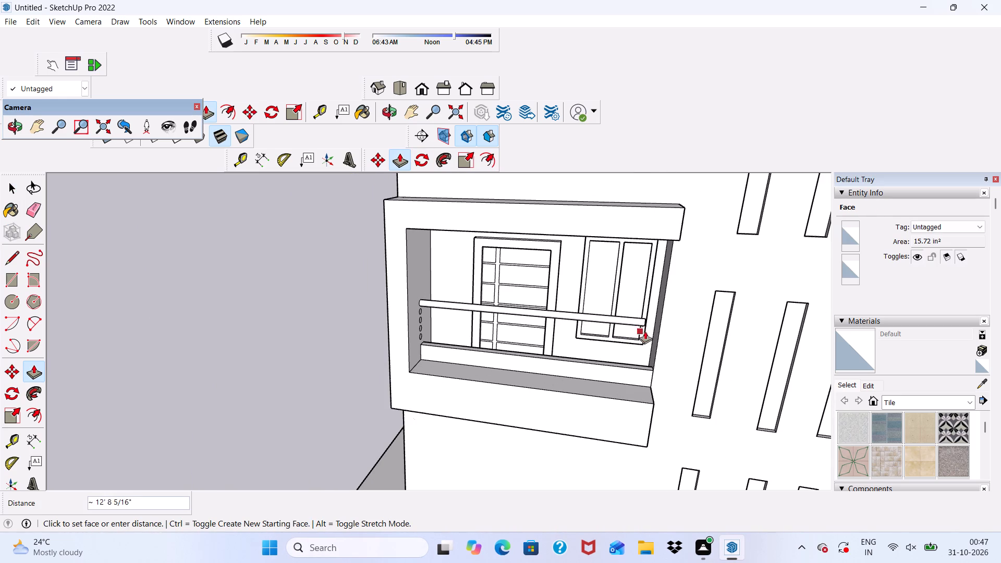
scroll(657, 325, up, 3)
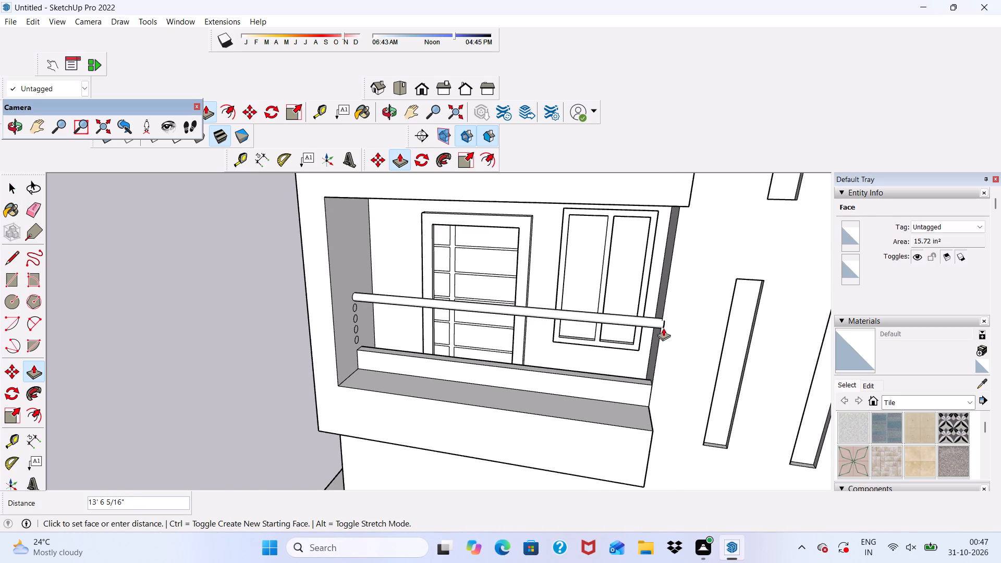
scroll(663, 325, up, 5)
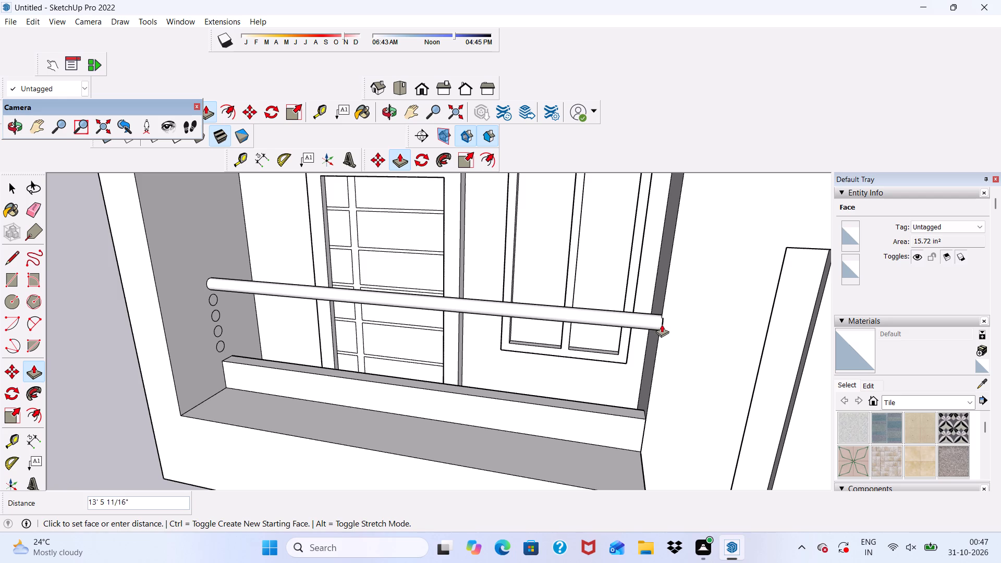
scroll(663, 340, up, 4)
click(658, 329)
scroll(652, 331, down, 4)
middle_drag(650, 347, 644, 348)
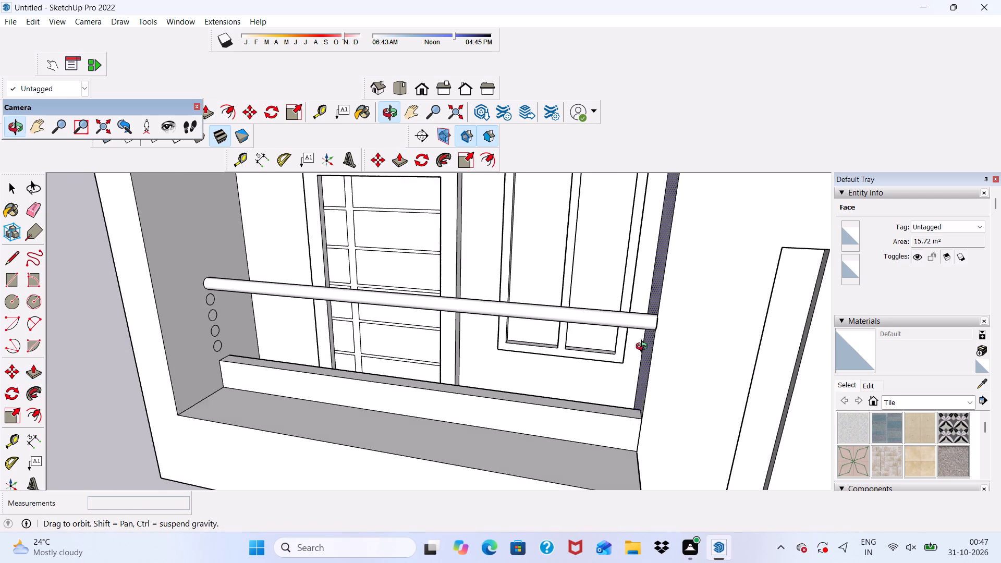
middle_drag(644, 348, 709, 317)
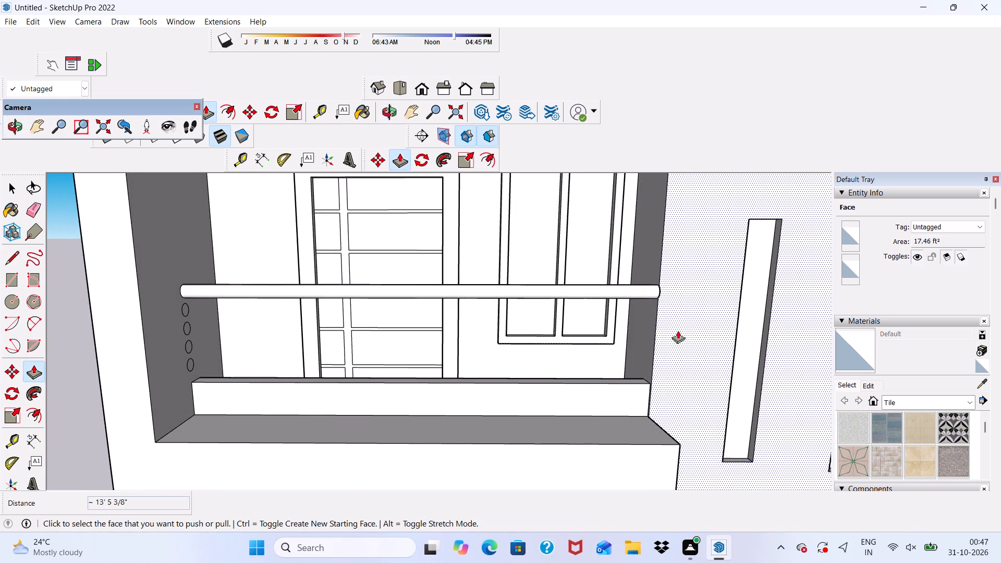
scroll(676, 329, up, 2)
click(666, 325)
click(672, 330)
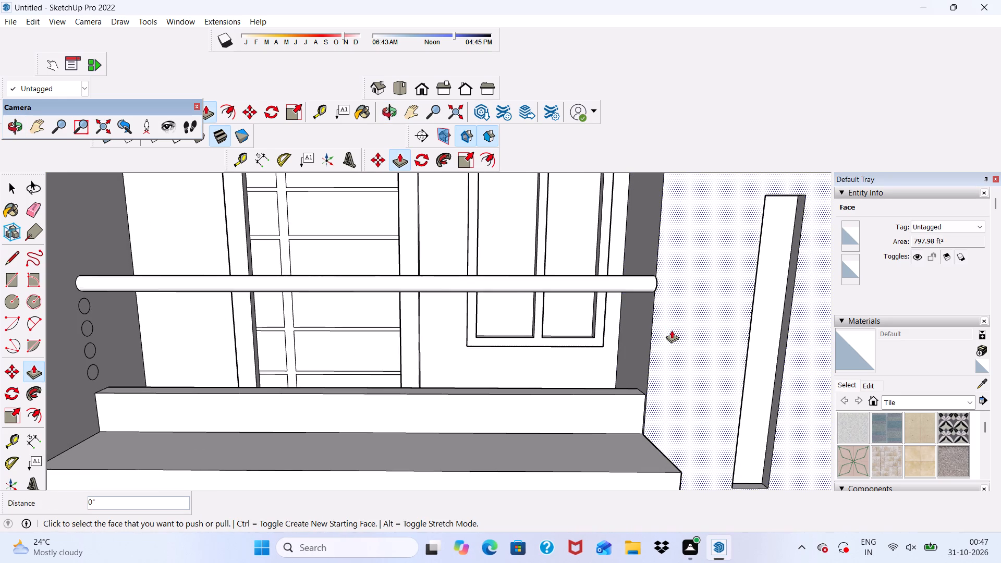
scroll(665, 319, down, 3)
middle_drag(695, 326, 650, 348)
drag(670, 354, 672, 365)
scroll(669, 329, down, 5)
middle_drag(685, 360, 625, 363)
scroll(626, 346, up, 4)
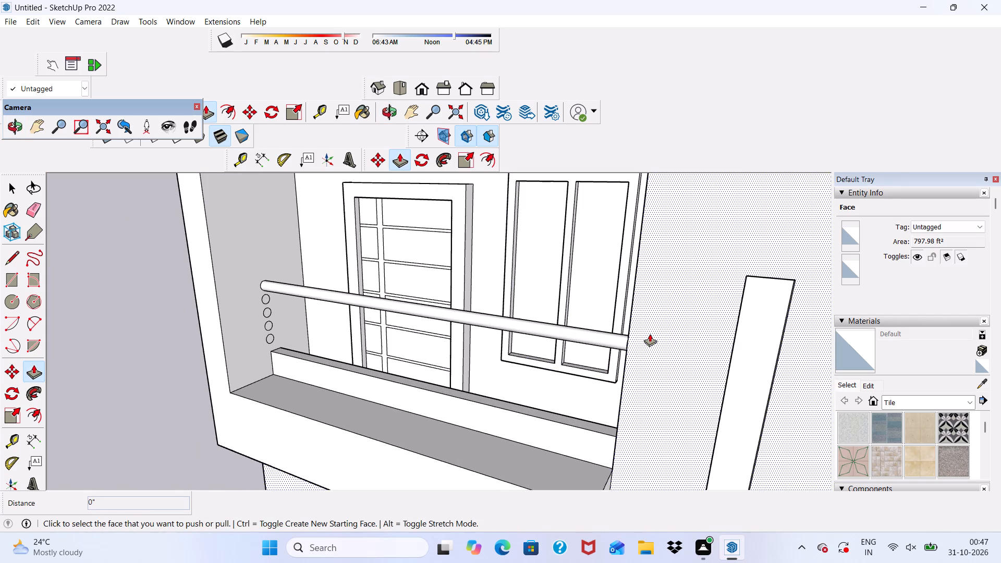
drag(650, 334, 620, 355)
Push/Pull the second circle from the top about 13' 5 3/8" across to the opposite wall, forming a second railing bar.
scroll(323, 312, up, 3)
scroll(233, 295, up, 5)
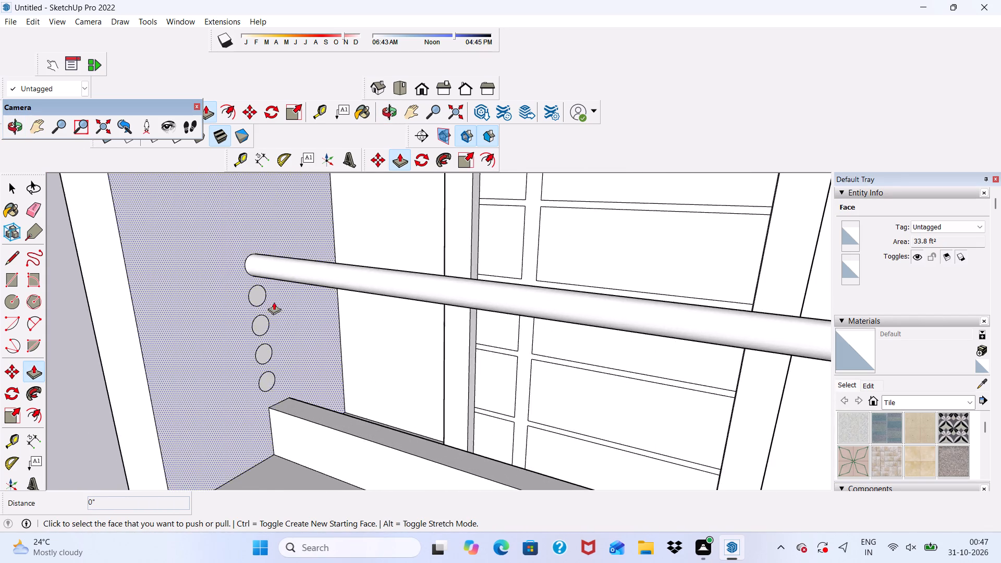
scroll(274, 302, up, 3)
scroll(260, 299, down, 3)
scroll(257, 300, up, 3)
click(259, 292)
scroll(371, 325, down, 10)
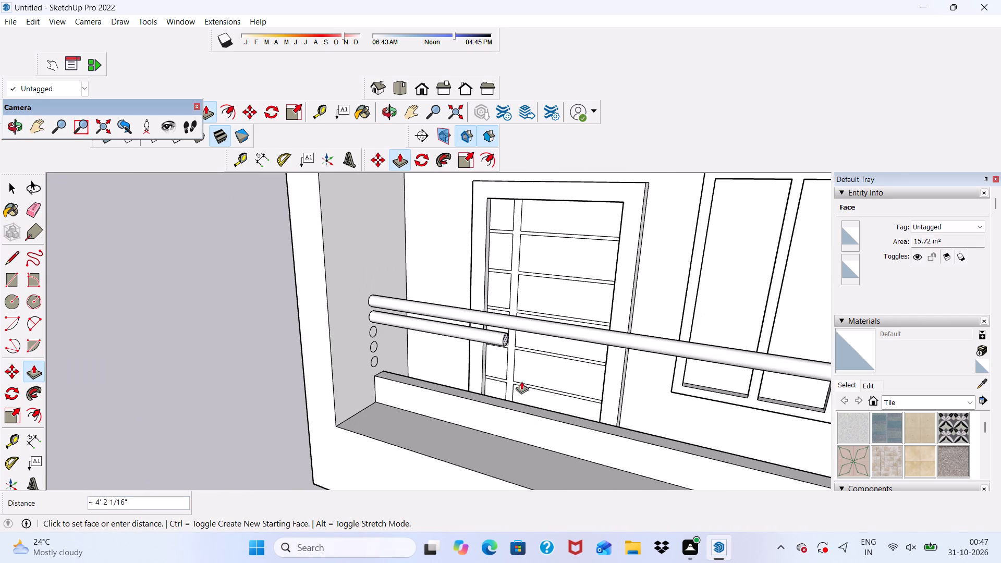
scroll(526, 367, down, 6)
scroll(681, 415, up, 3)
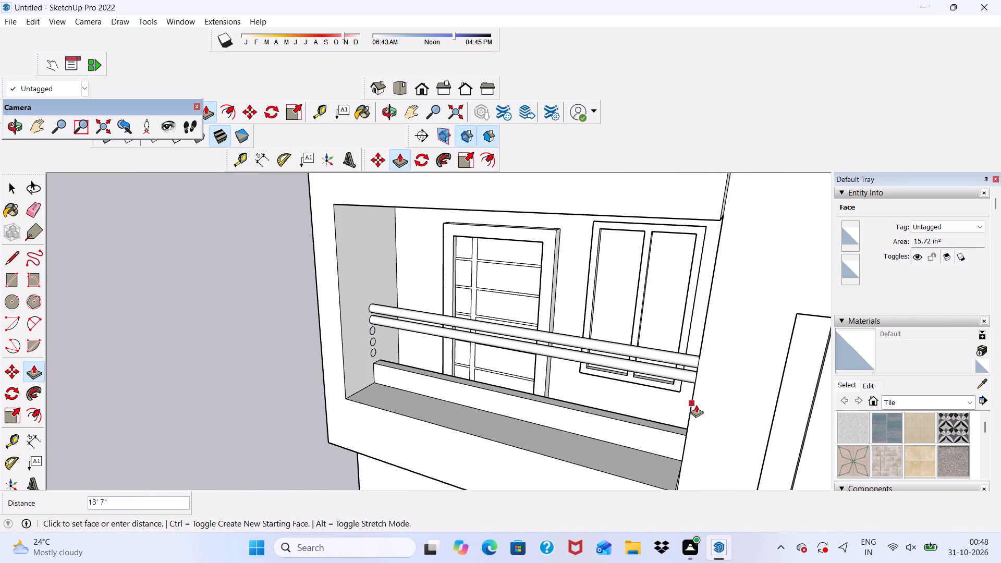
click(694, 398)
Push/Pull the middle circle about 13' 5 3/8" across the opening to the opposite wall as the third railing bar.
scroll(675, 372, down, 3)
middle_drag(679, 375, 723, 359)
scroll(426, 369, up, 5)
scroll(445, 308, up, 6)
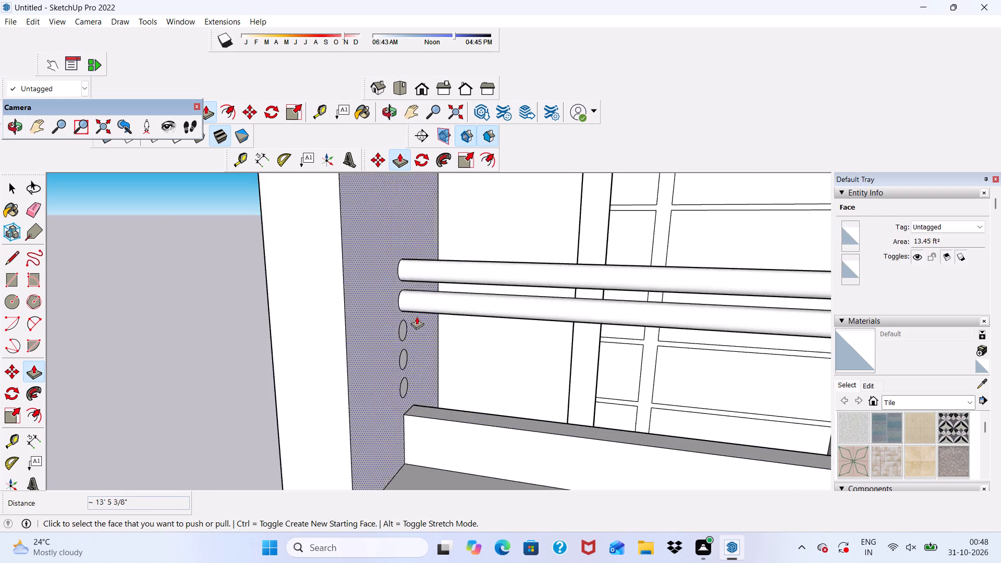
scroll(417, 316, up, 4)
click(399, 330)
scroll(494, 357, down, 3)
scroll(361, 226, down, 2)
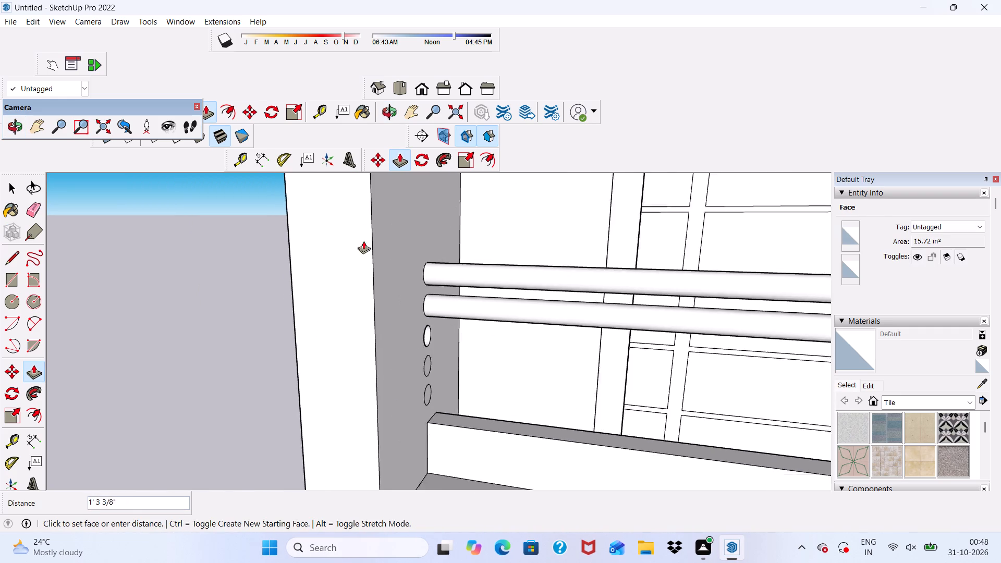
scroll(363, 241, down, 14)
scroll(620, 386, up, 5)
scroll(659, 350, up, 2)
click(672, 347)
Push/Pull the fourth circle from the top about 13' 5 11/16" across to the opposite wall as another railing bar.
scroll(321, 312, up, 5)
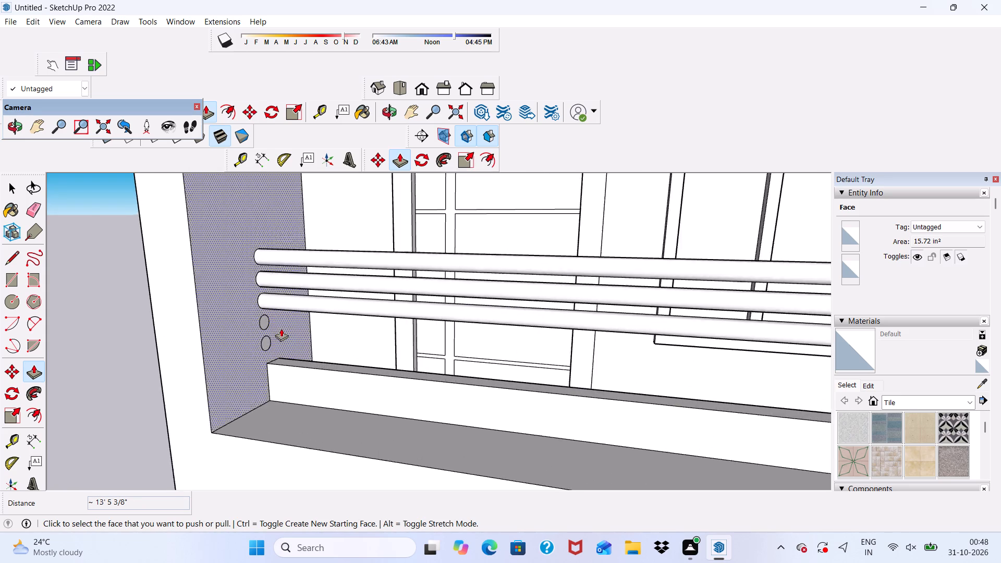
scroll(281, 328, up, 7)
click(254, 320)
scroll(254, 320, down, 5)
scroll(393, 317, down, 8)
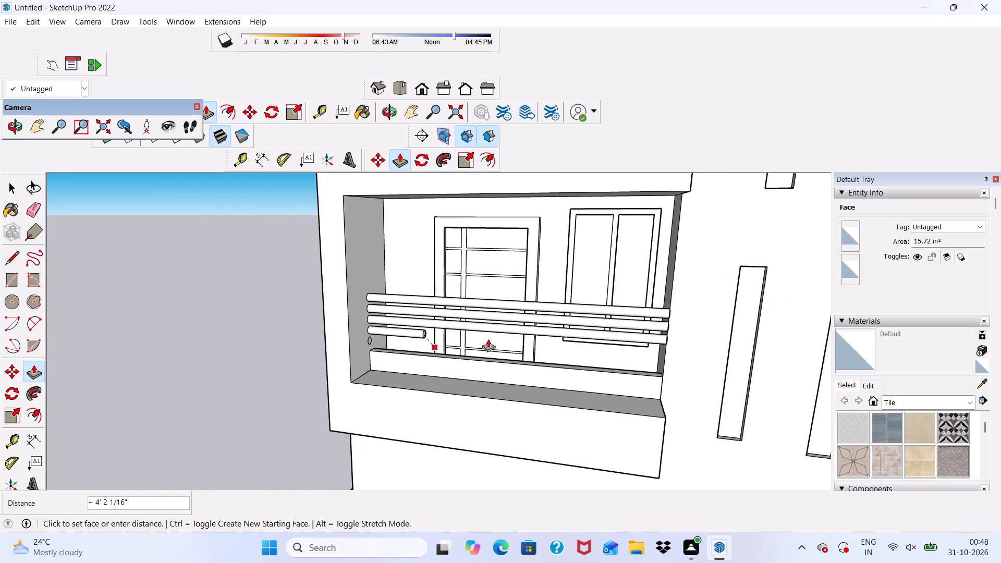
scroll(488, 339, down, 5)
scroll(662, 382, up, 5)
scroll(554, 340, up, 3)
scroll(592, 332, down, 1)
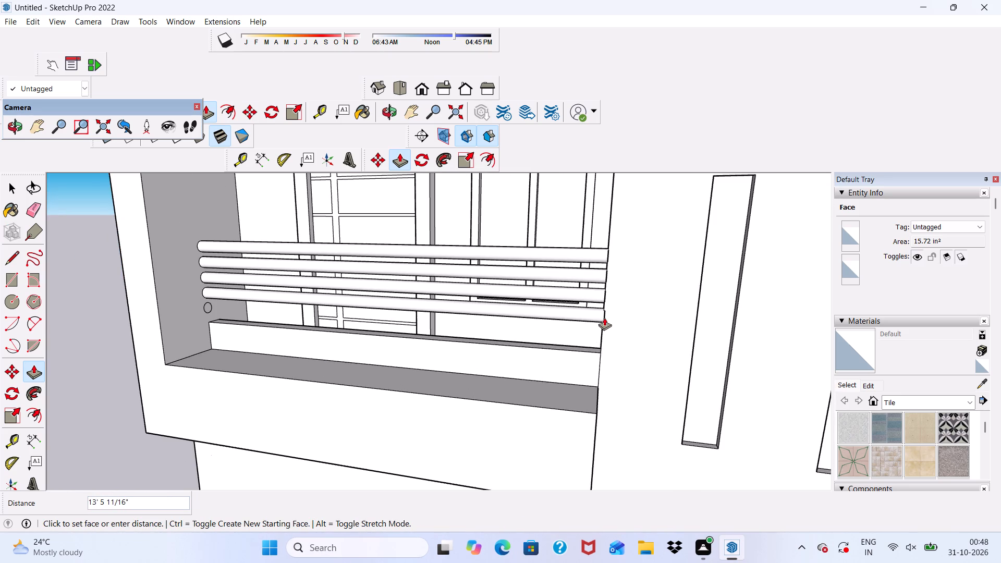
click(604, 317)
Push/Pull the lowest circle, just above the parapet, about 13' 5 3/8" across to the opposite wall as the last railing bar.
scroll(241, 327, up, 8)
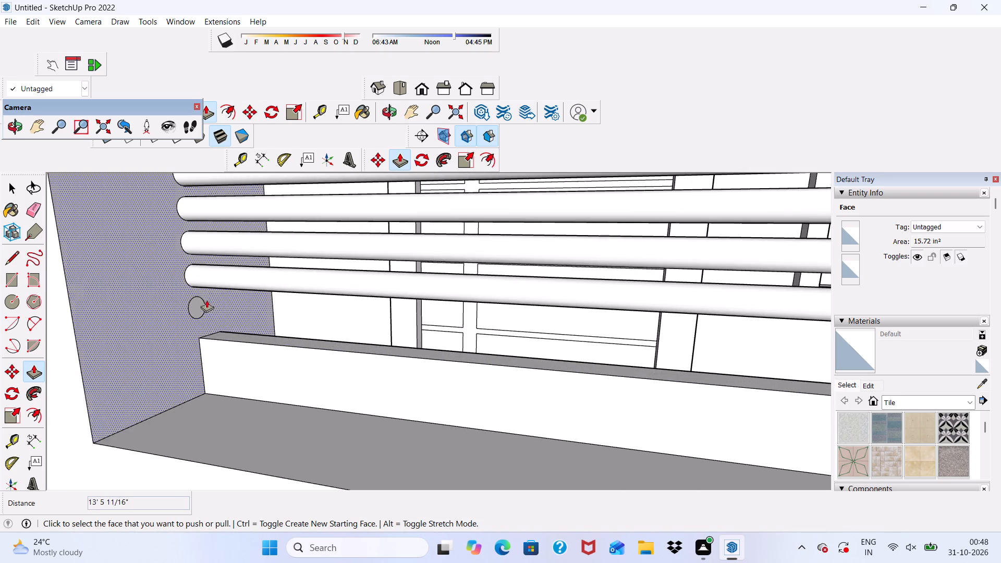
scroll(202, 301, up, 1)
click(199, 303)
scroll(274, 310, down, 4)
scroll(376, 258, down, 9)
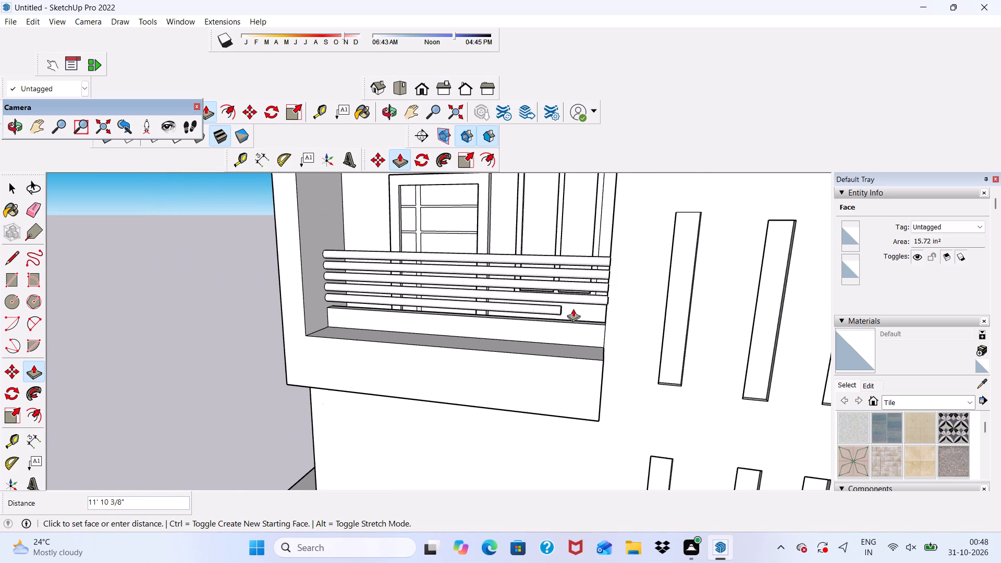
click(607, 320)
Examine the balcony railing and the surrounding building facade from several angles and distances.
scroll(575, 291, down, 5)
middle_drag(566, 303, 588, 324)
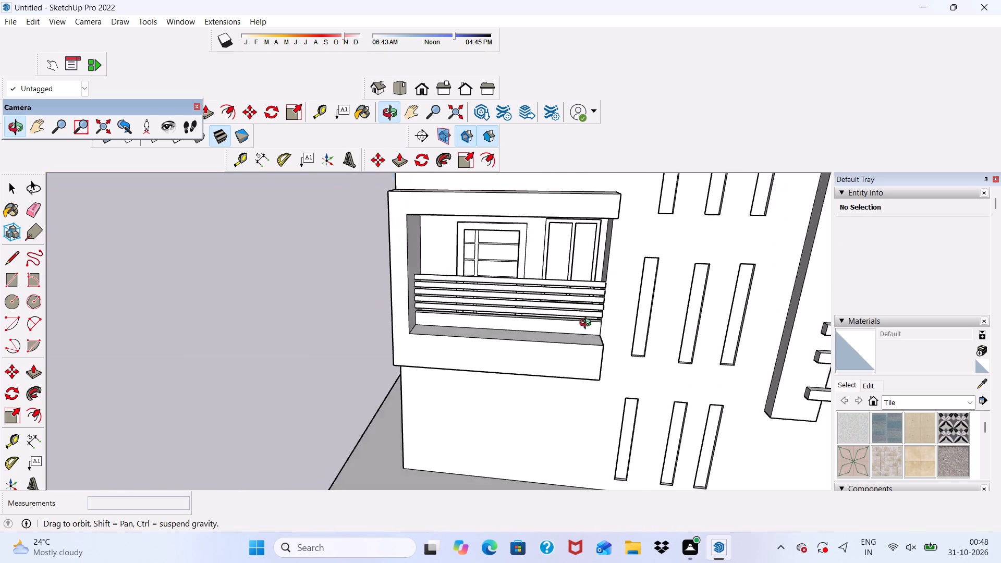
middle_drag(588, 324, 577, 309)
key(space)
scroll(506, 313, down, 4)
middle_drag(482, 324, 498, 315)
scroll(498, 315, up, 1)
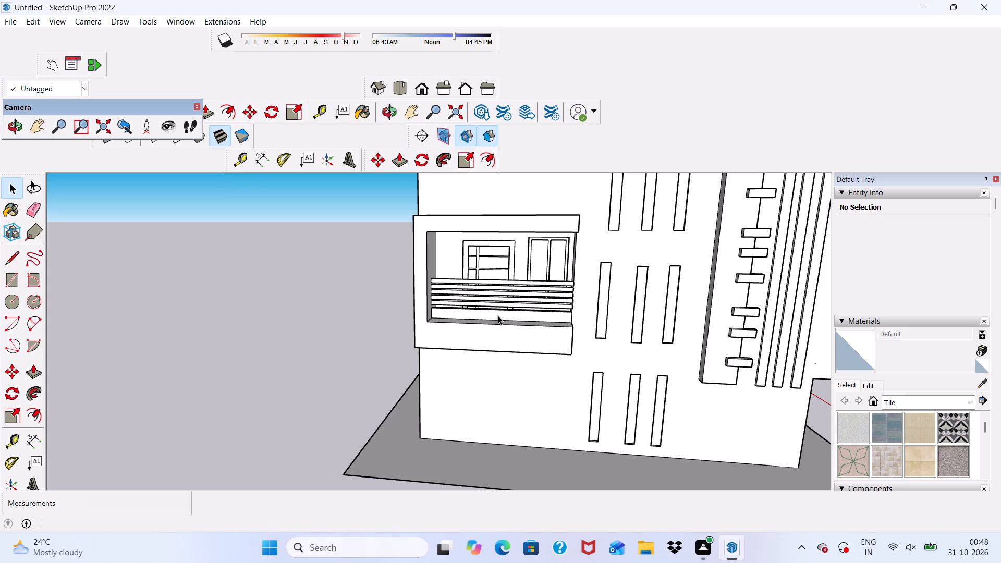
middle_drag(479, 322, 446, 356)
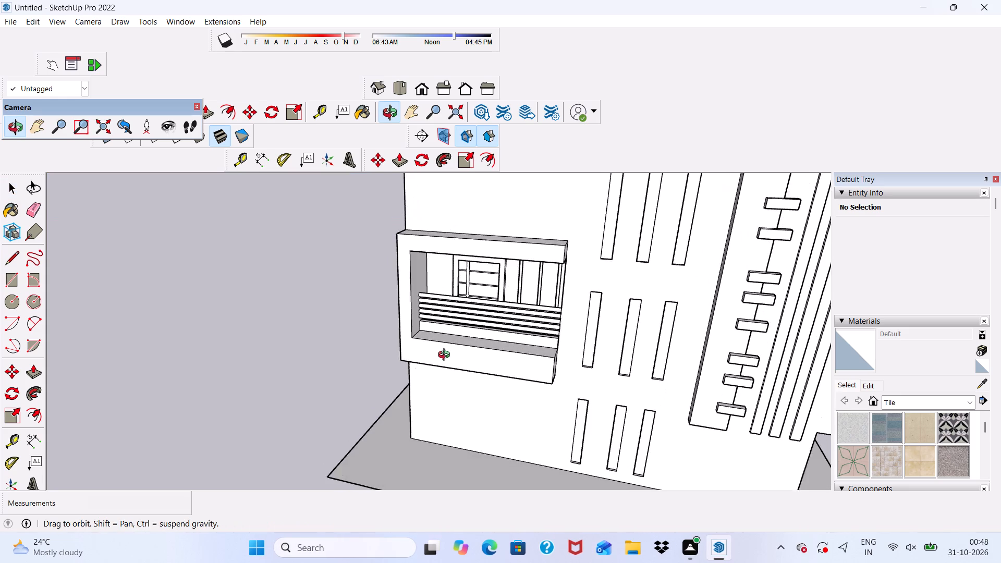
middle_drag(446, 356, 441, 344)
scroll(441, 341, down, 1)
middle_drag(443, 342, 454, 344)
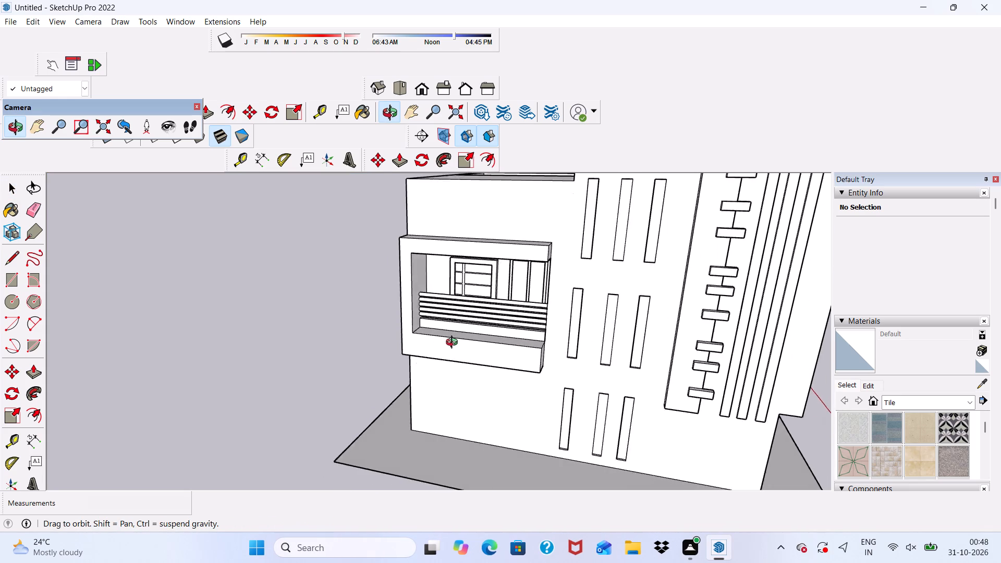
middle_drag(454, 344, 538, 365)
scroll(439, 260, up, 1)
scroll(439, 296, down, 4)
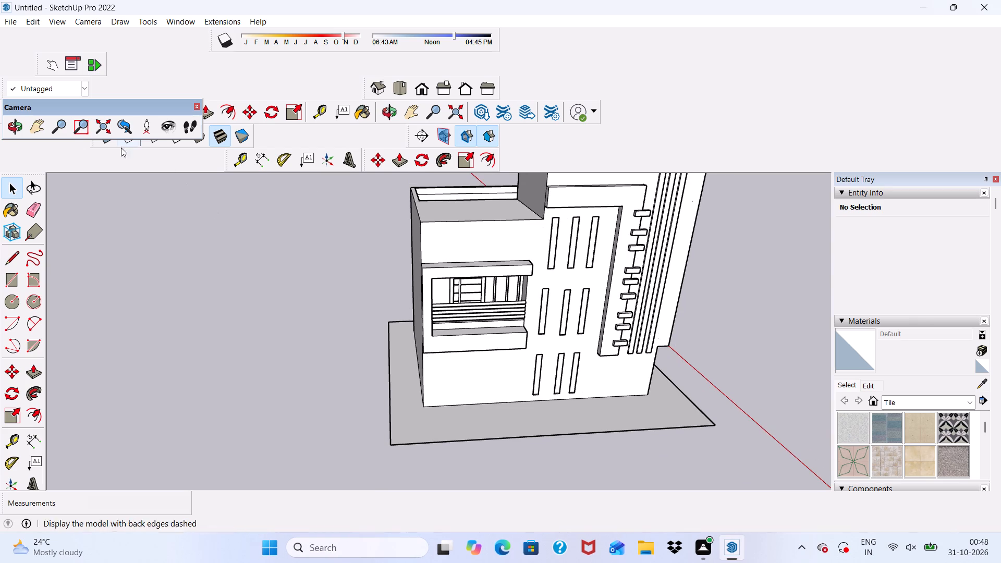
Draw a vertical rectangle about 5' 6 3/8" by 1' 1/4" on the wall above the balcony frame, along the building corner.
click(9, 279)
scroll(465, 271, up, 3)
scroll(407, 227, up, 3)
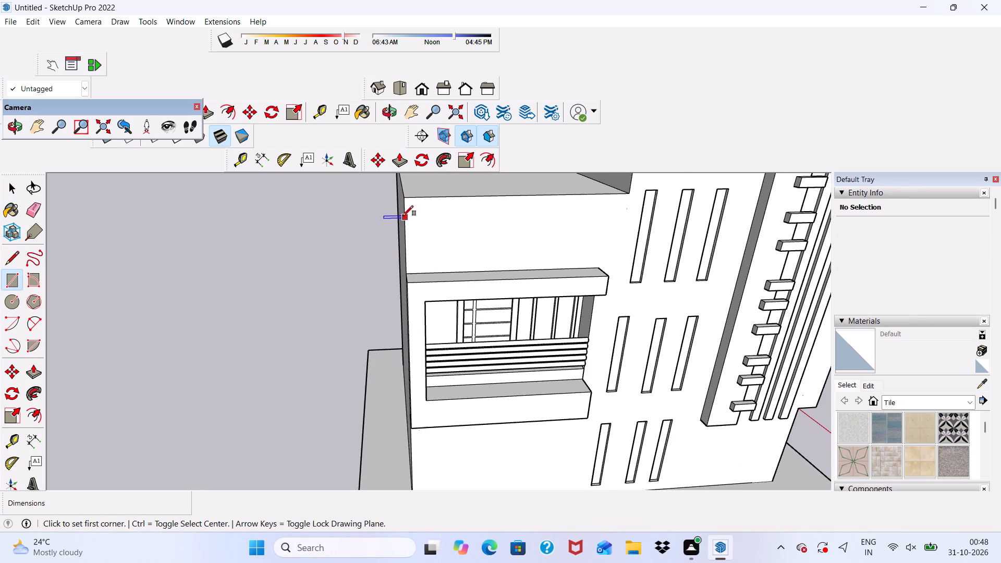
click(405, 198)
scroll(426, 263, up, 3)
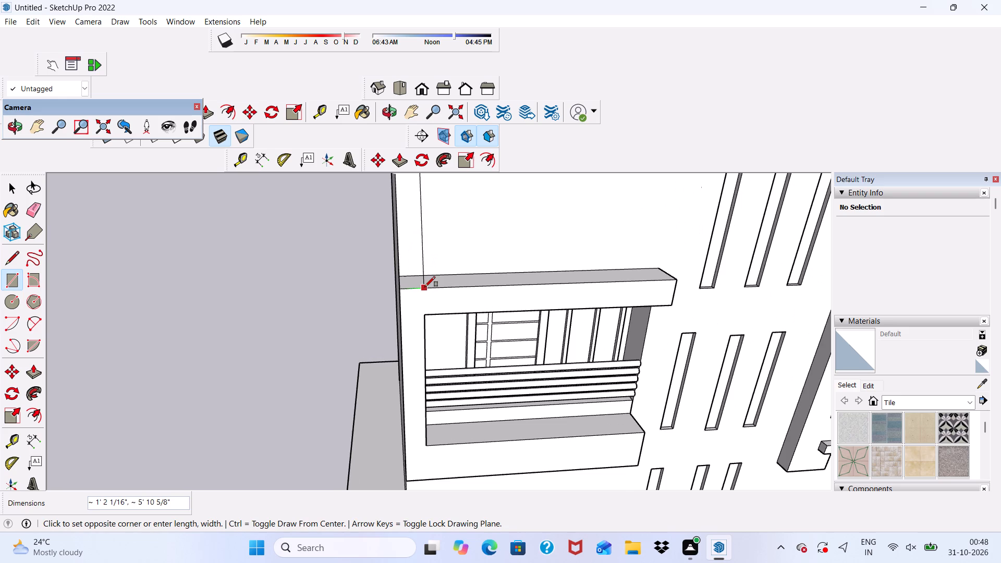
scroll(424, 273, up, 2)
click(416, 274)
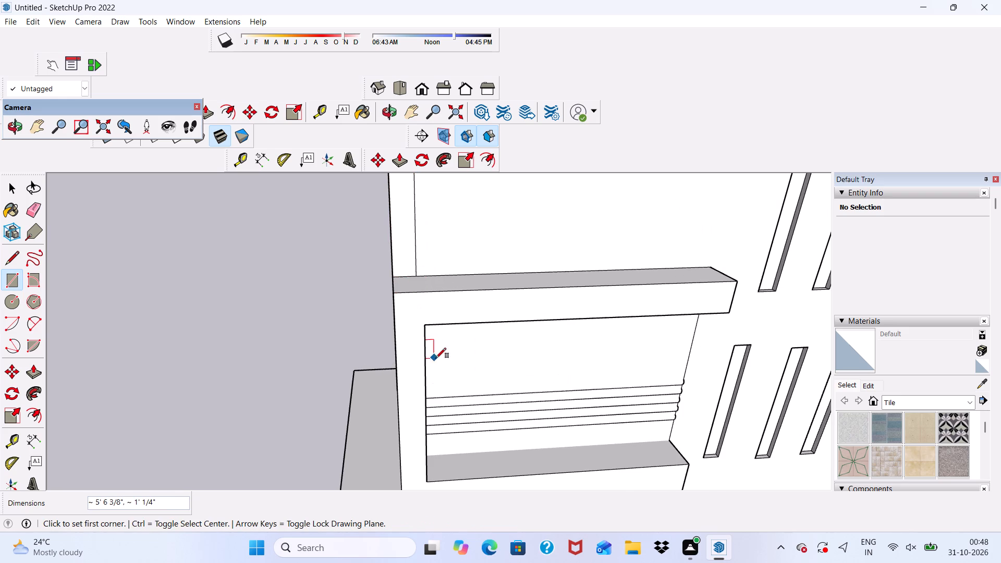
Delete the face covering the balcony opening.
key(space)
click(464, 367)
key(Delete)
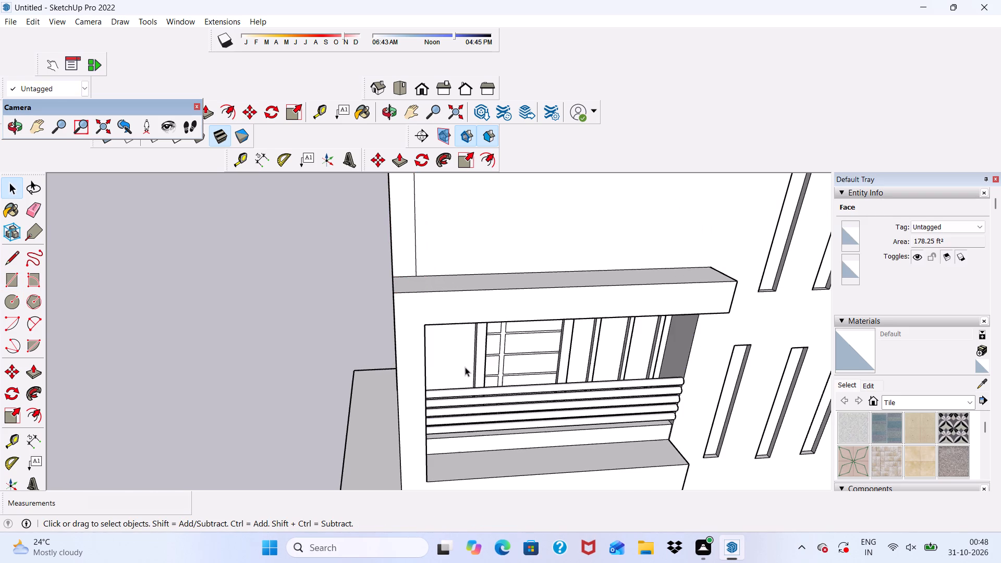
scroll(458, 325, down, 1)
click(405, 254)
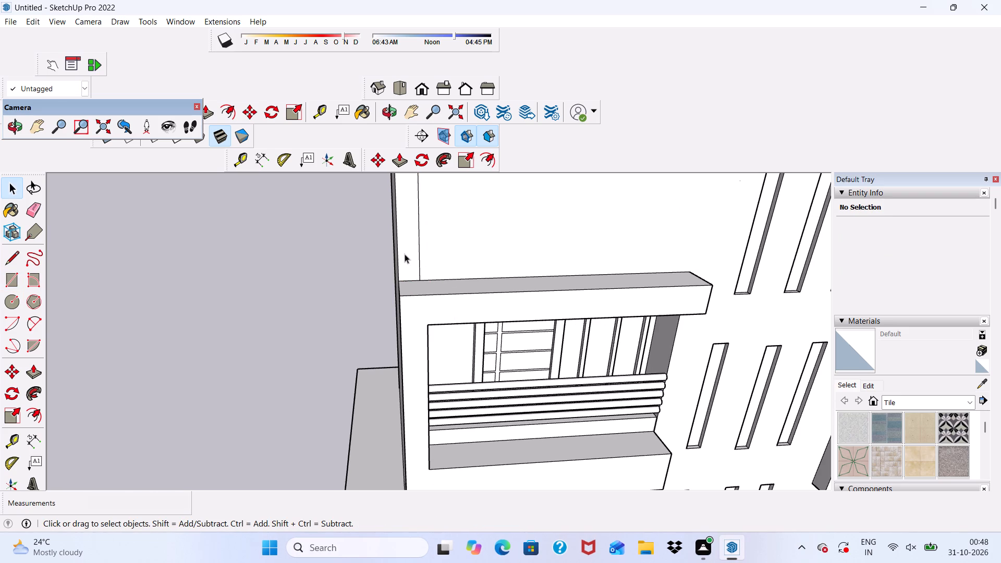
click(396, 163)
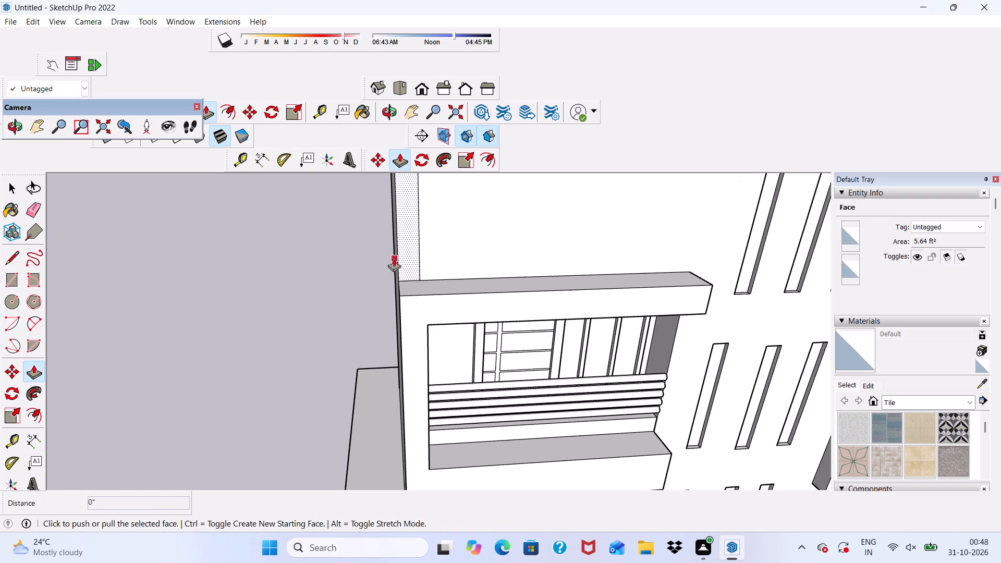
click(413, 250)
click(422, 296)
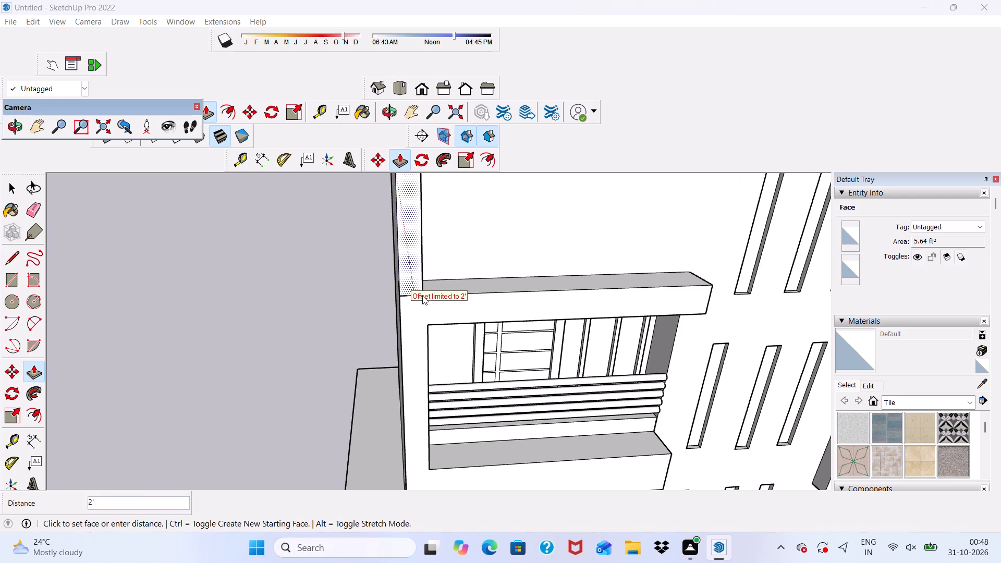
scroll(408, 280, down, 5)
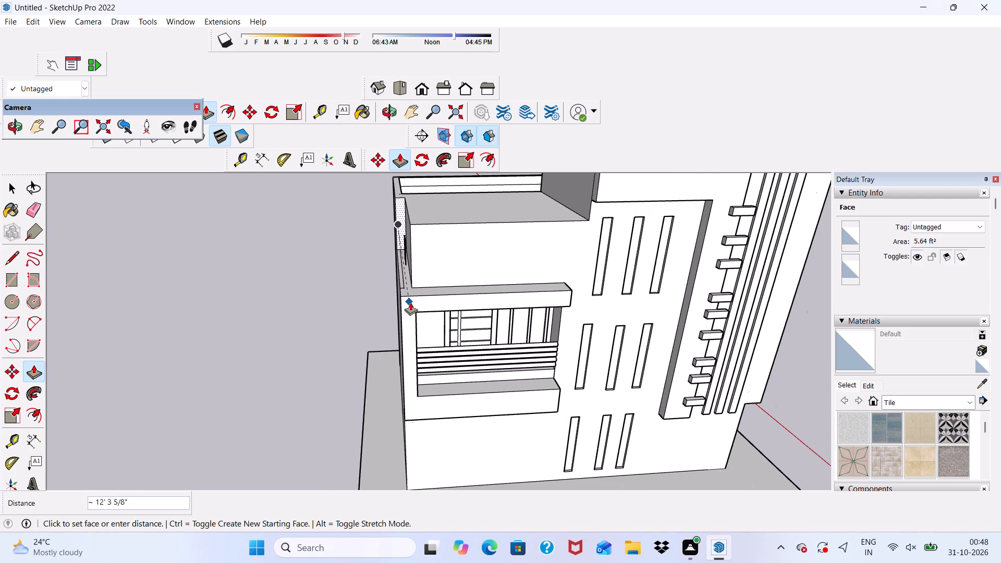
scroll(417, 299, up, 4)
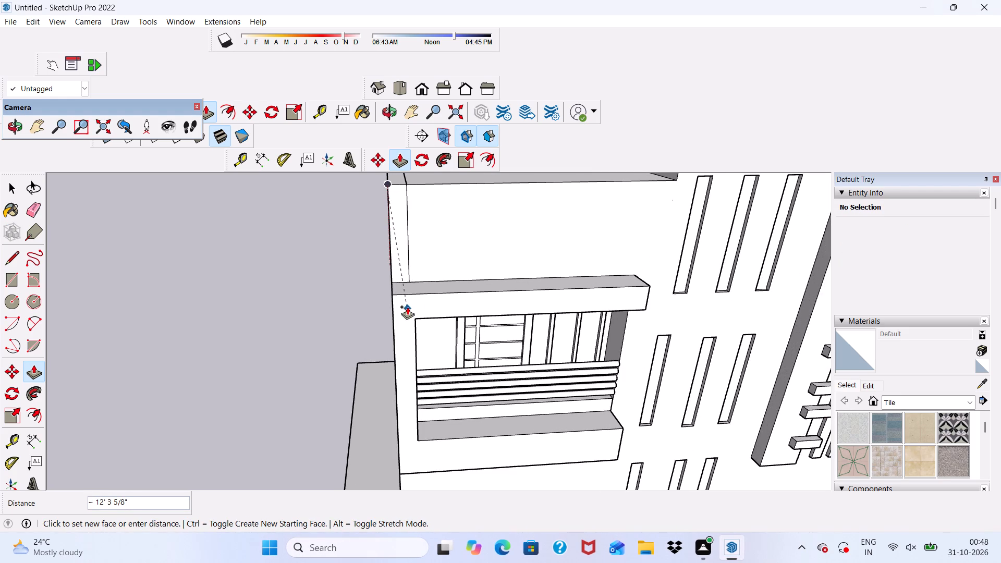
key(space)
Push/Pull the narrow corner rectangle above the balcony outward, flush with the front face of the frame, as a post.
scroll(393, 249, up, 2)
click(408, 229)
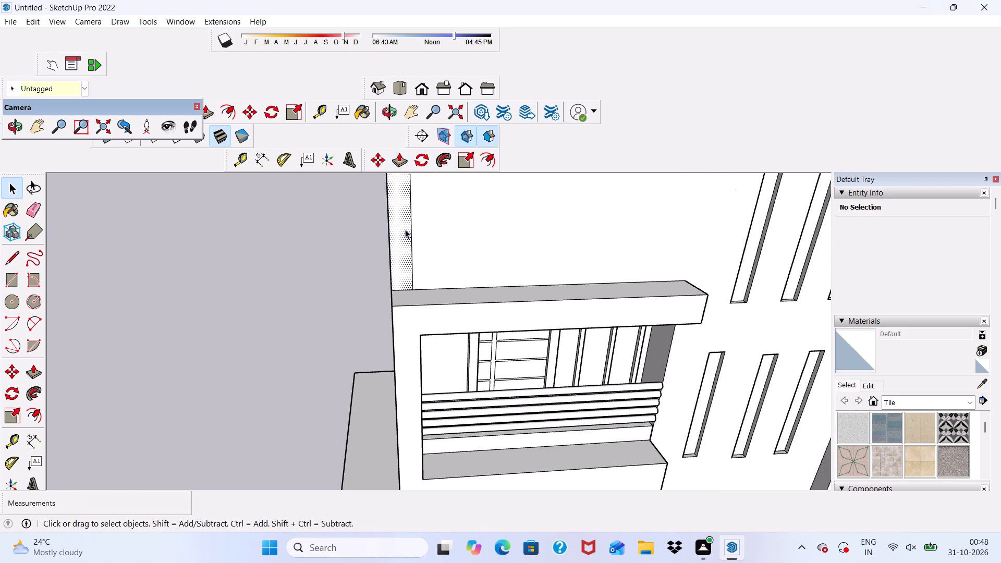
click(401, 165)
click(398, 259)
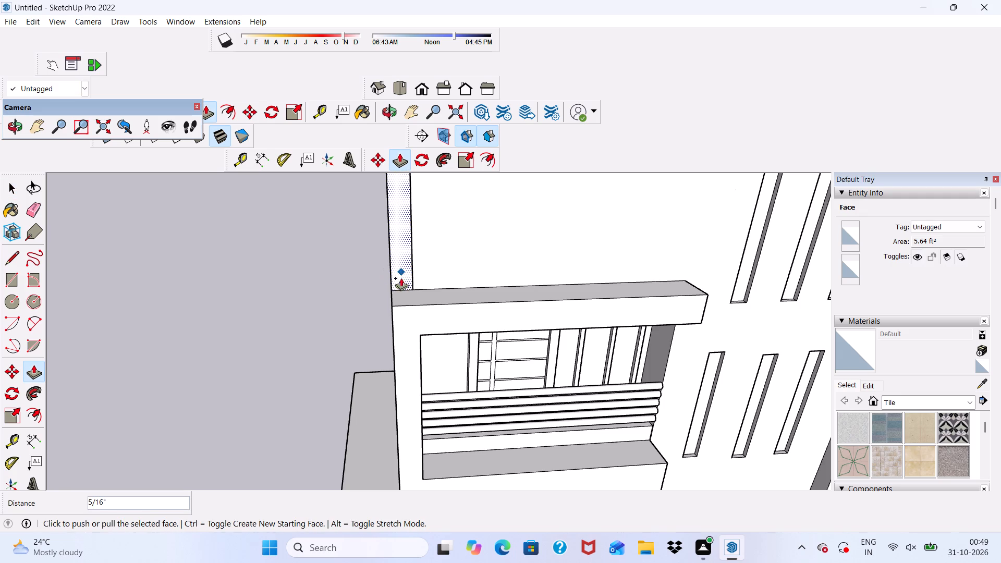
key(ctrl+z)
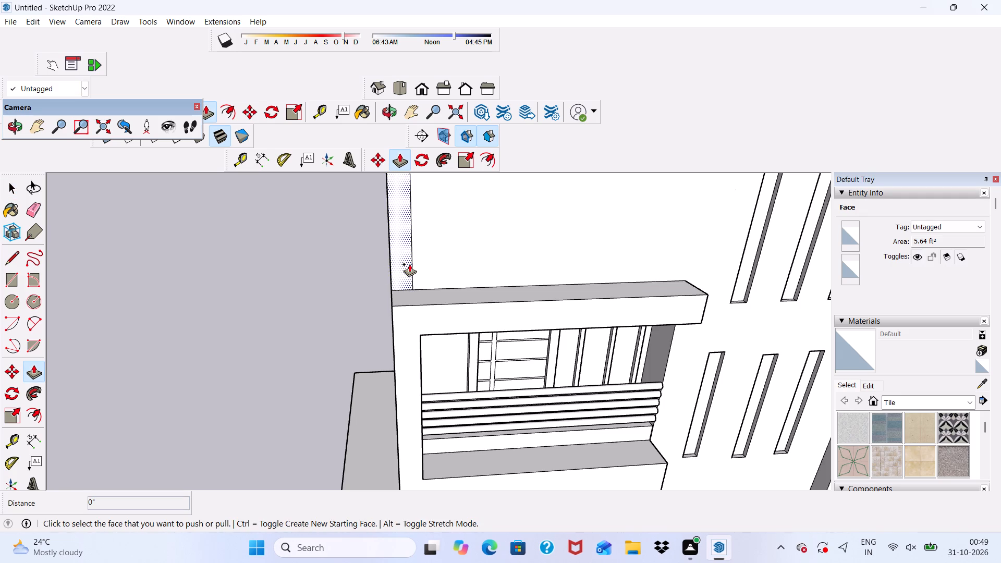
click(409, 264)
click(441, 301)
scroll(429, 297, down, 4)
middle_drag(435, 322, 374, 316)
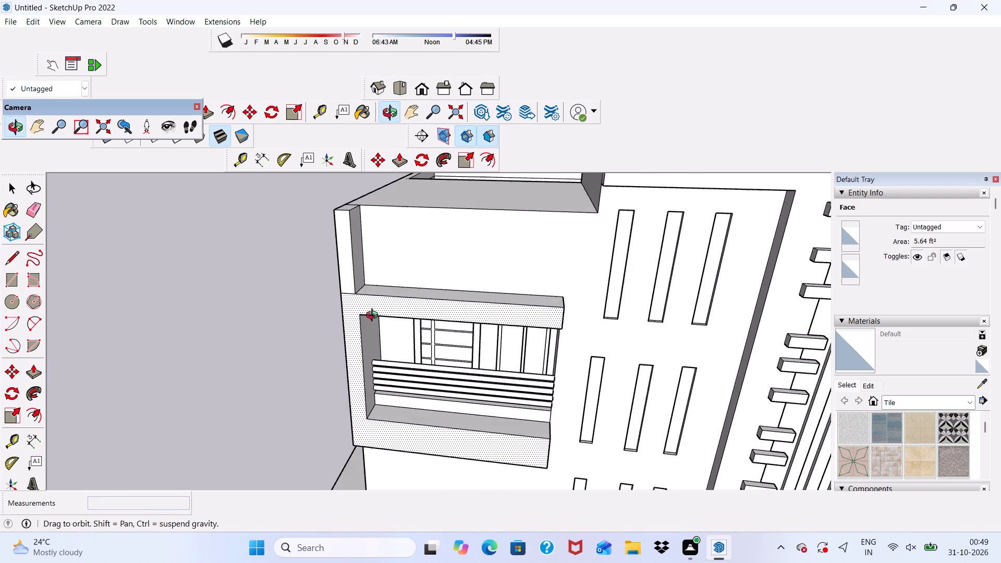
middle_drag(374, 316, 370, 316)
scroll(418, 295, down, 1)
key(space)
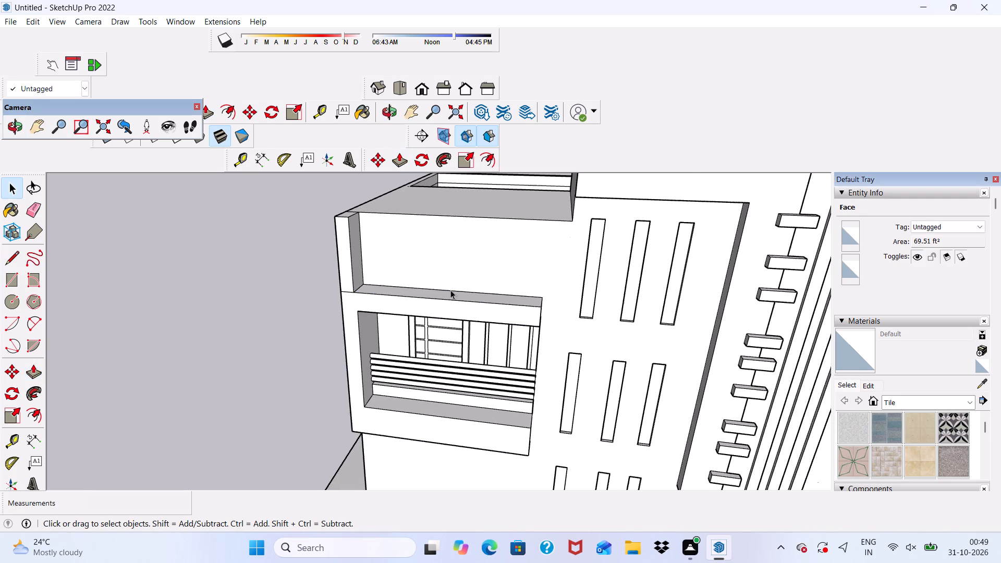
Draw a small rectangle on the frame's top surface at the end opposite the corner post.
click(4, 284)
scroll(471, 337, up, 3)
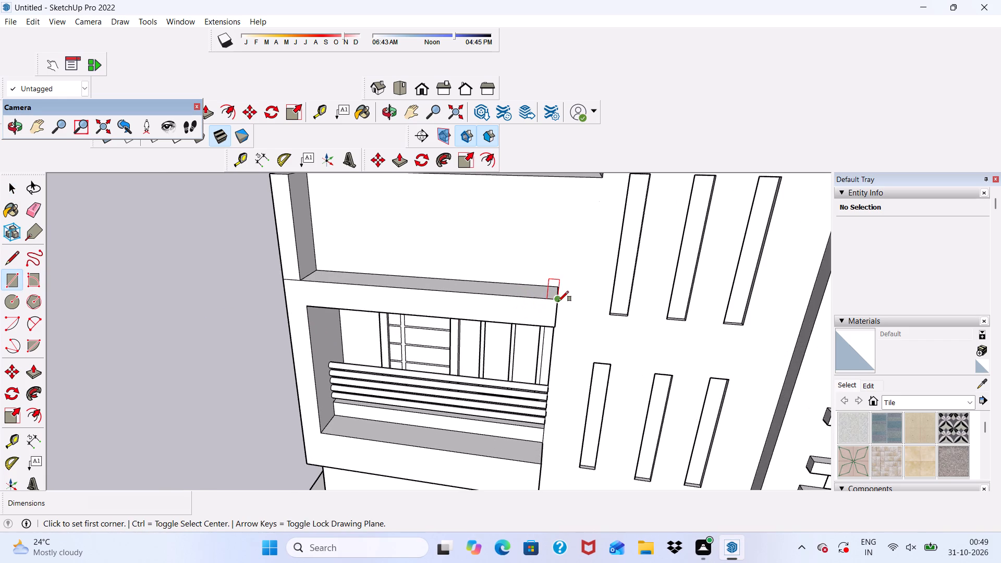
click(558, 302)
scroll(550, 286, up, 5)
click(544, 286)
key(space)
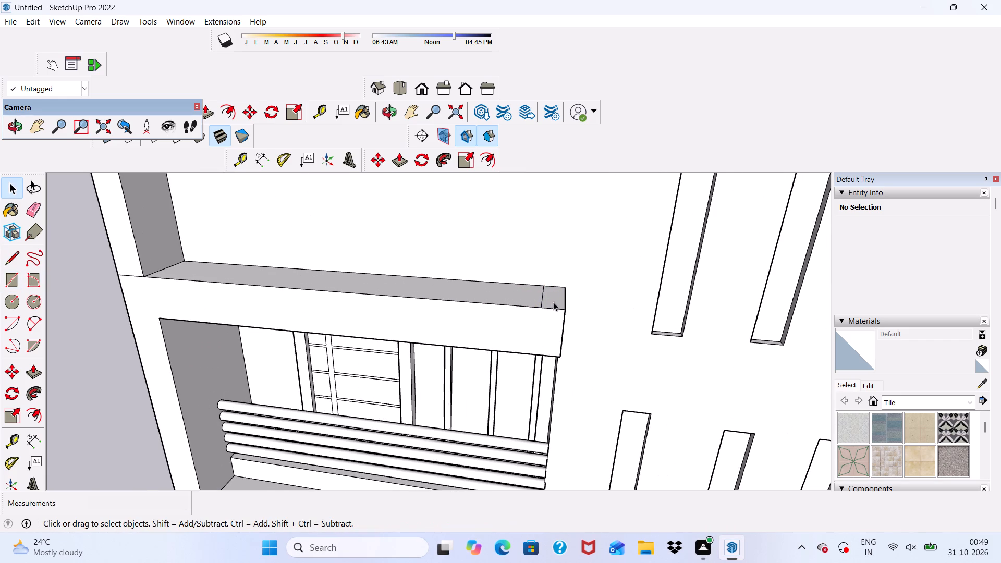
Push/Pull the small rectangle upward to the wall's top edge as a second post.
click(549, 299)
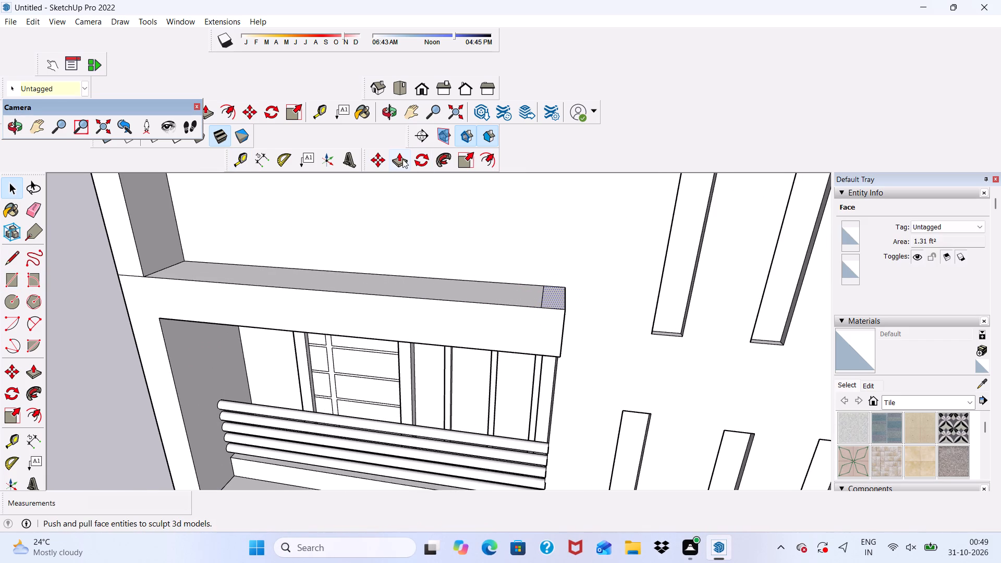
click(402, 159)
click(553, 299)
scroll(535, 241, down, 6)
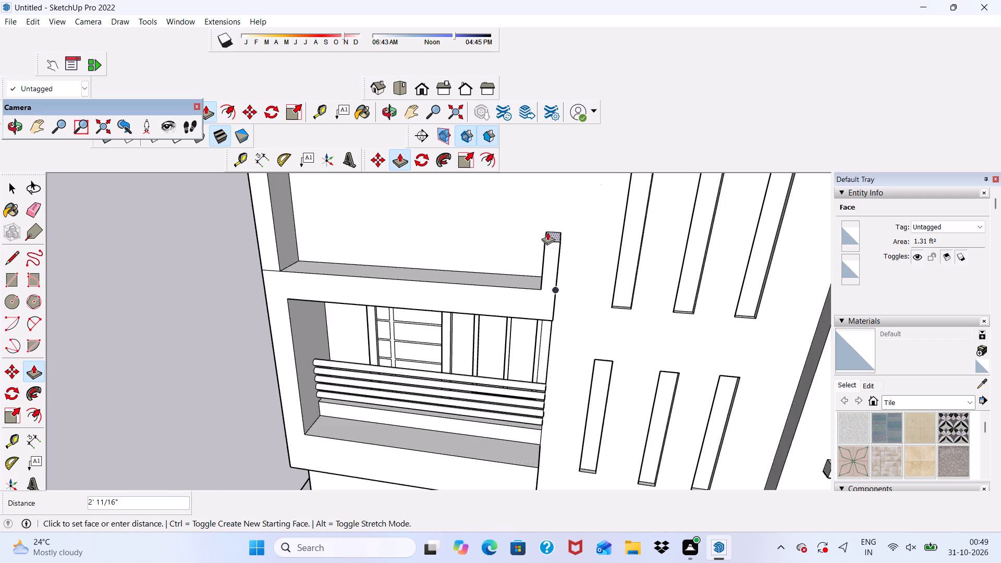
scroll(547, 232, down, 4)
click(467, 185)
scroll(500, 230, down, 2)
middle_drag(511, 231, 515, 207)
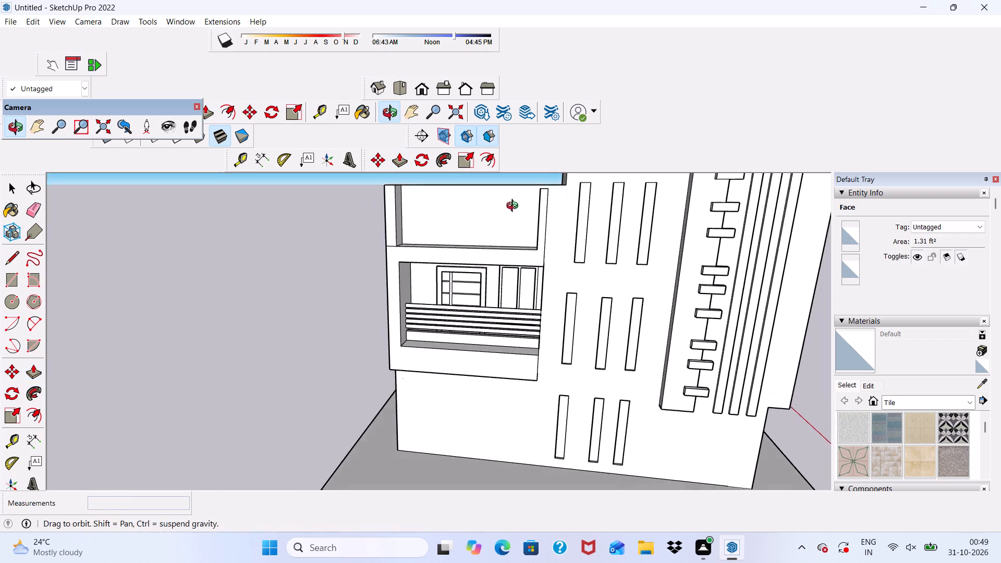
middle_drag(515, 207, 511, 211)
middle_drag(445, 240, 405, 258)
key(space)
Draw a narrow rectangle about 5' 6 3/8" high along the front edge of the corner post's inner side.
scroll(364, 228, up, 1)
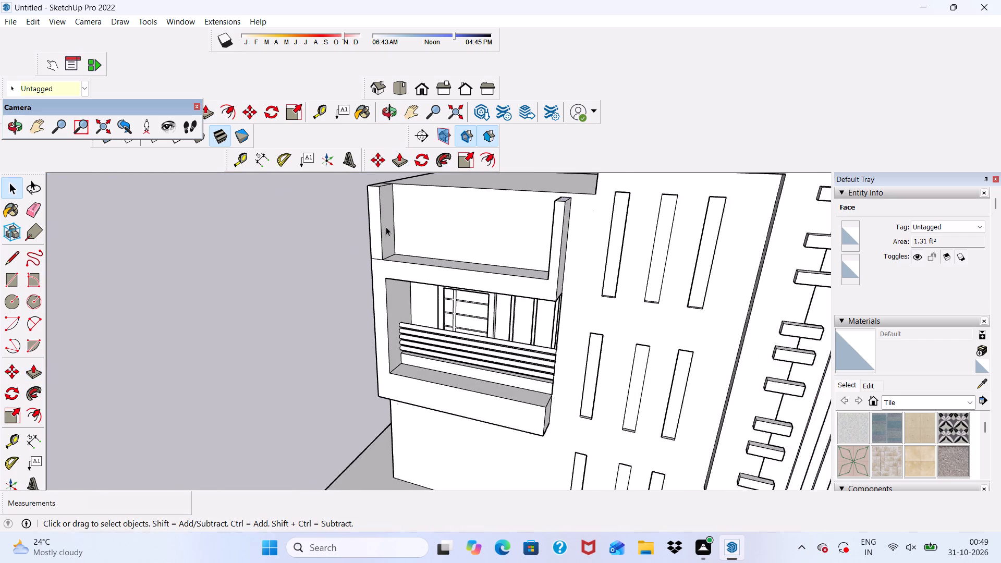
scroll(386, 227, up, 2)
middle_drag(402, 232, 370, 269)
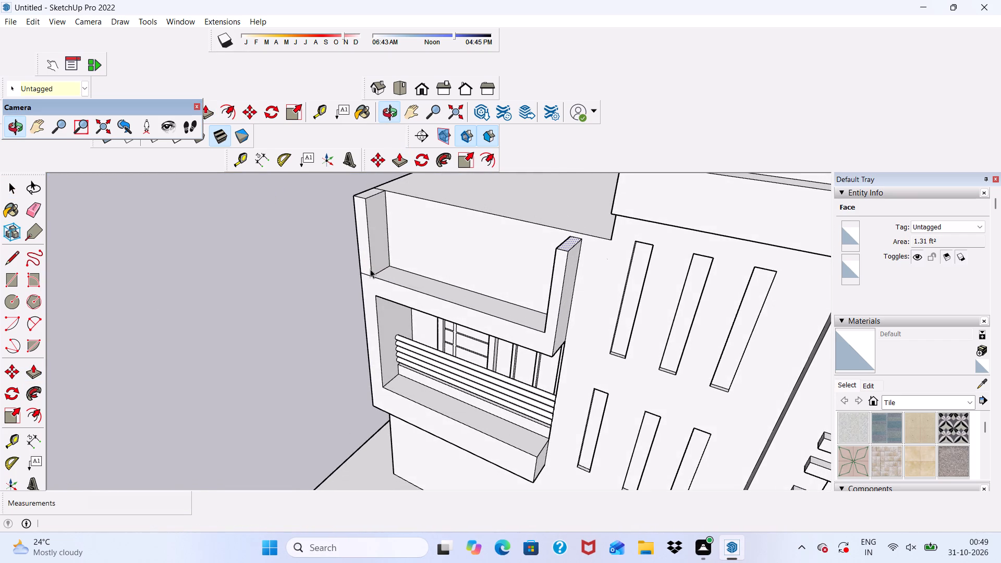
middle_drag(377, 279, 421, 262)
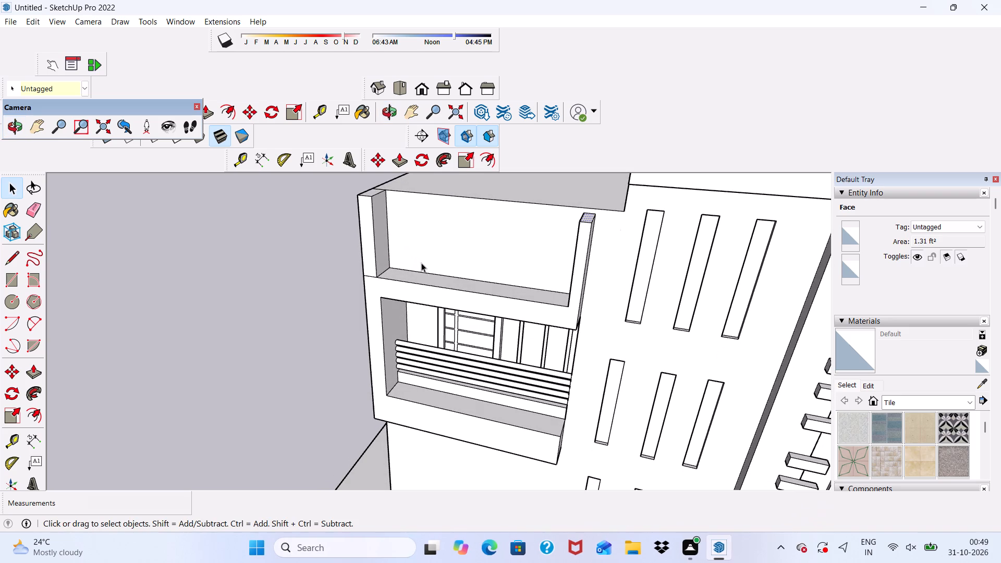
middle_click(388, 270)
scroll(388, 272, up, 3)
middle_drag(382, 270, 364, 274)
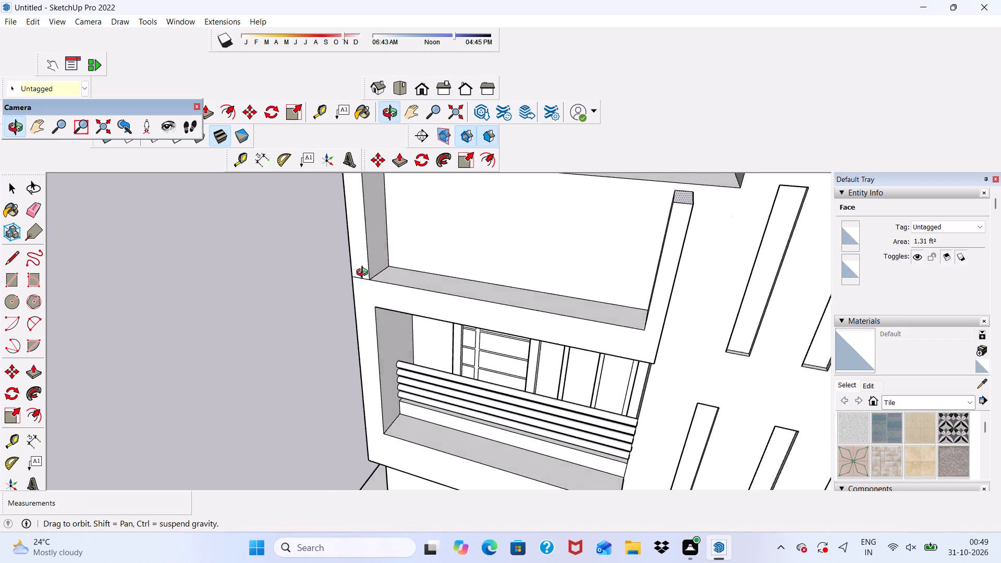
middle_drag(364, 274, 328, 279)
scroll(141, 199, up, 1)
click(9, 281)
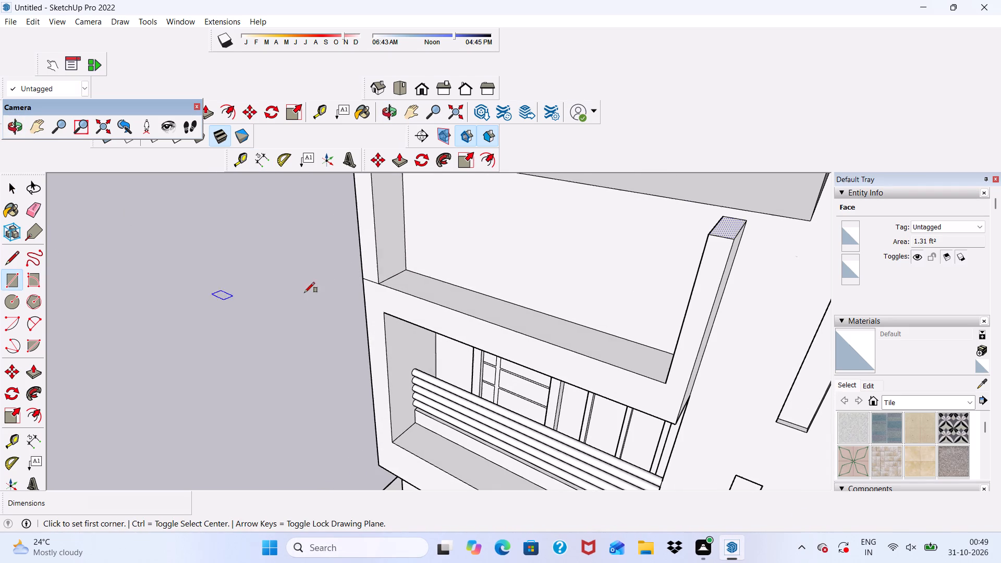
scroll(388, 274, down, 6)
scroll(404, 243, up, 4)
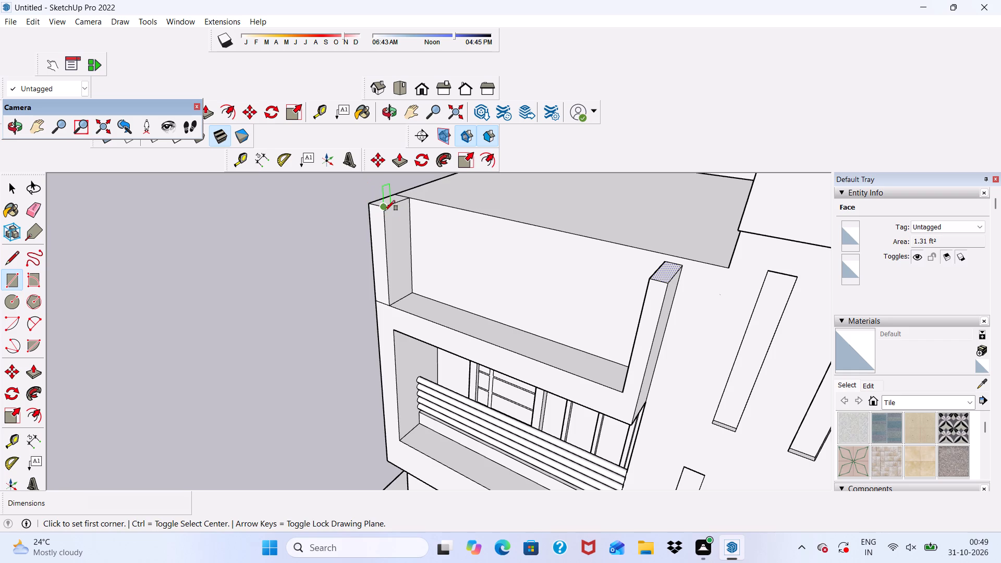
click(385, 211)
scroll(398, 264, up, 2)
scroll(396, 310, up, 2)
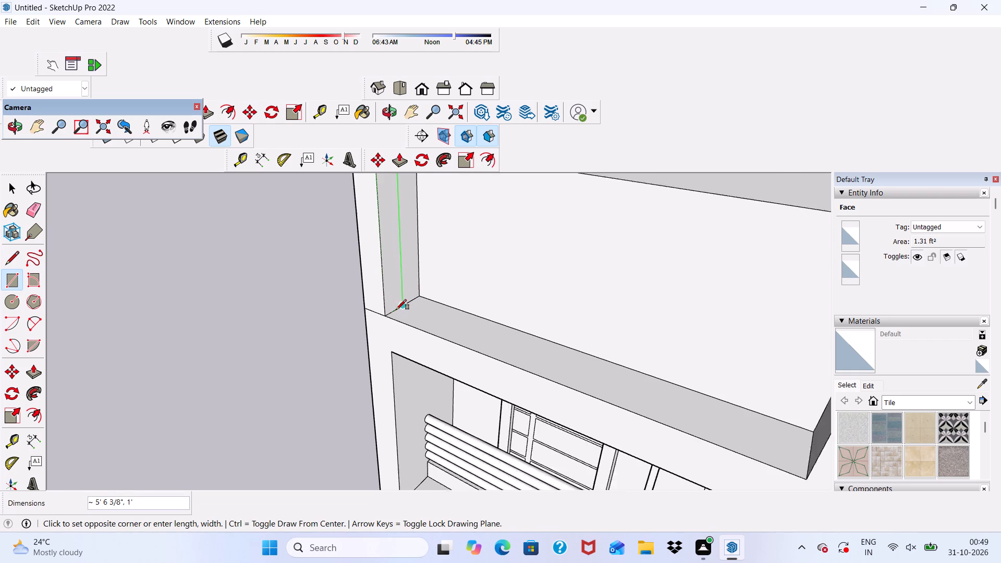
scroll(396, 310, up, 1)
click(395, 314)
key(space)
Push/Pull the narrow strip about 13' 1/8" across to the opposite post as a front parapet panel.
click(386, 287)
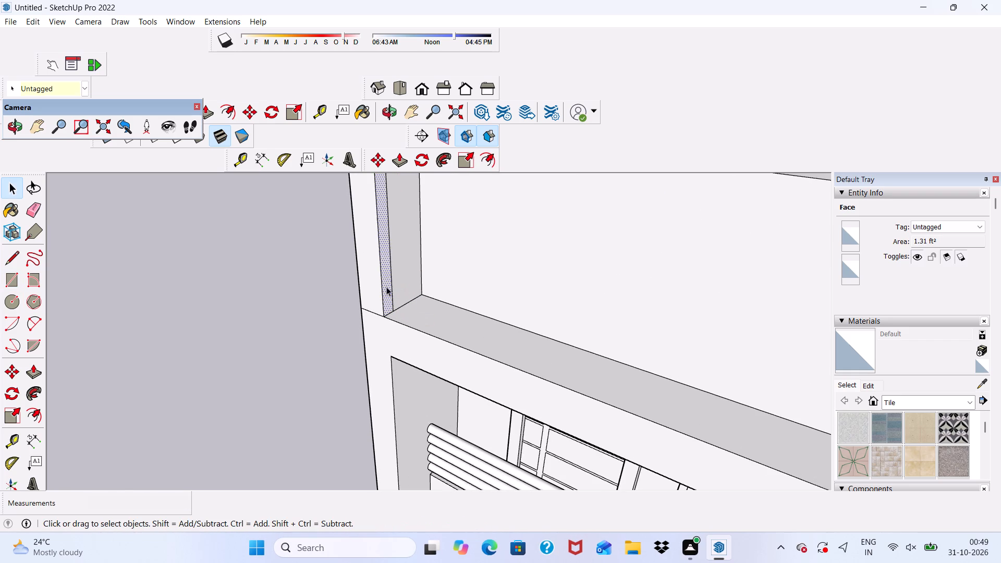
click(396, 159)
scroll(396, 263, up, 1)
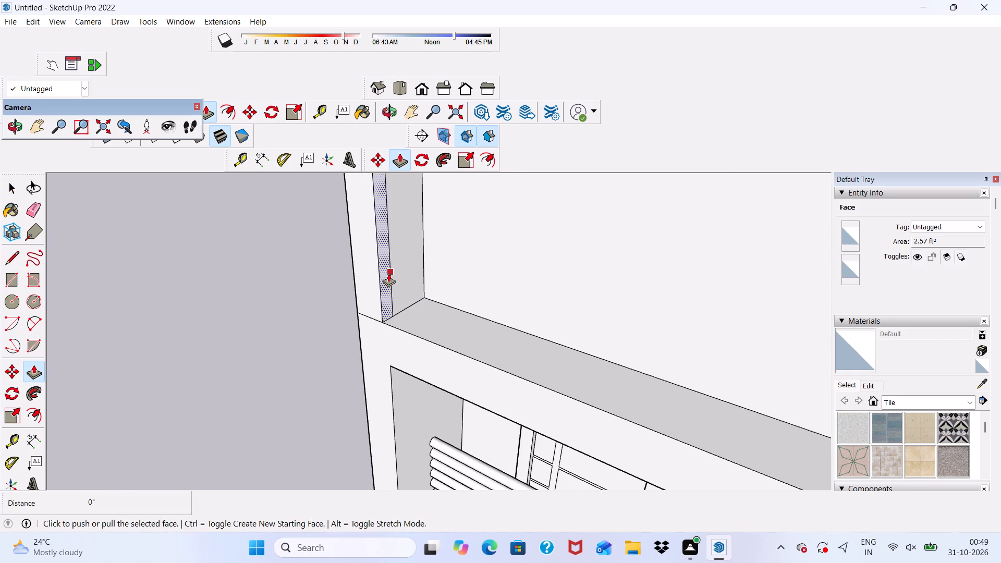
click(388, 274)
scroll(473, 327, down, 9)
scroll(669, 311, up, 1)
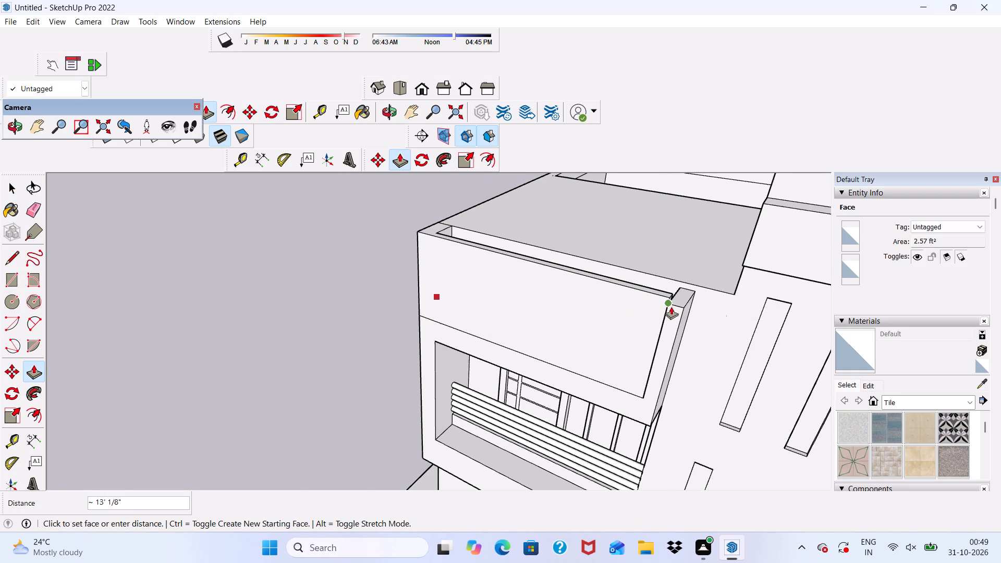
scroll(676, 304, up, 6)
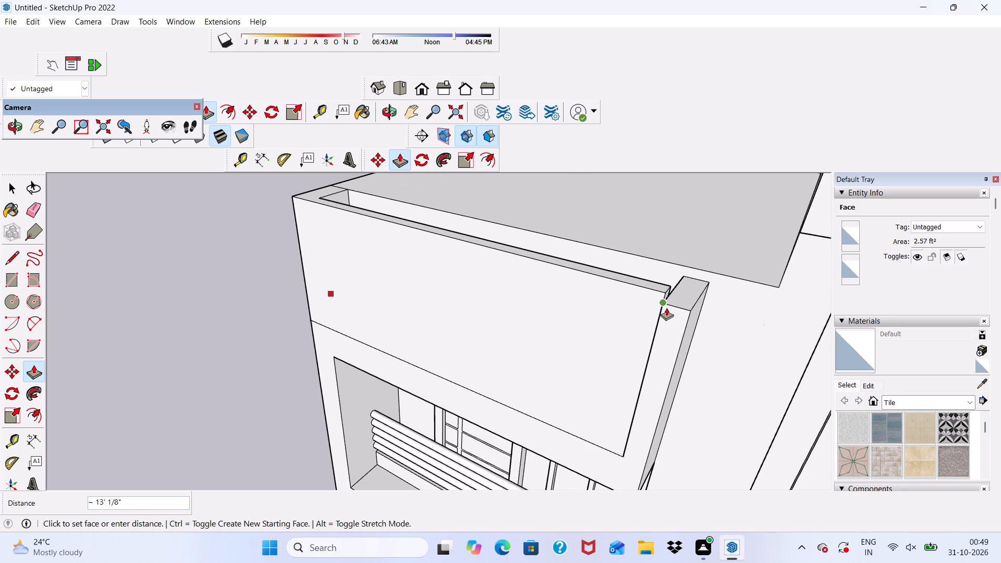
middle_drag(663, 319, 753, 299)
scroll(686, 250, up, 2)
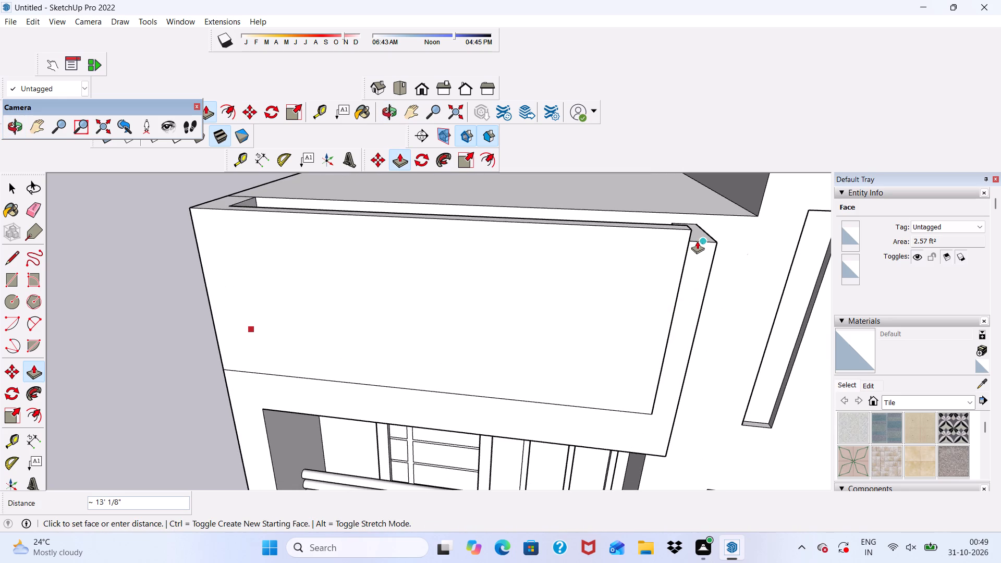
click(697, 241)
middle_drag(700, 248, 669, 301)
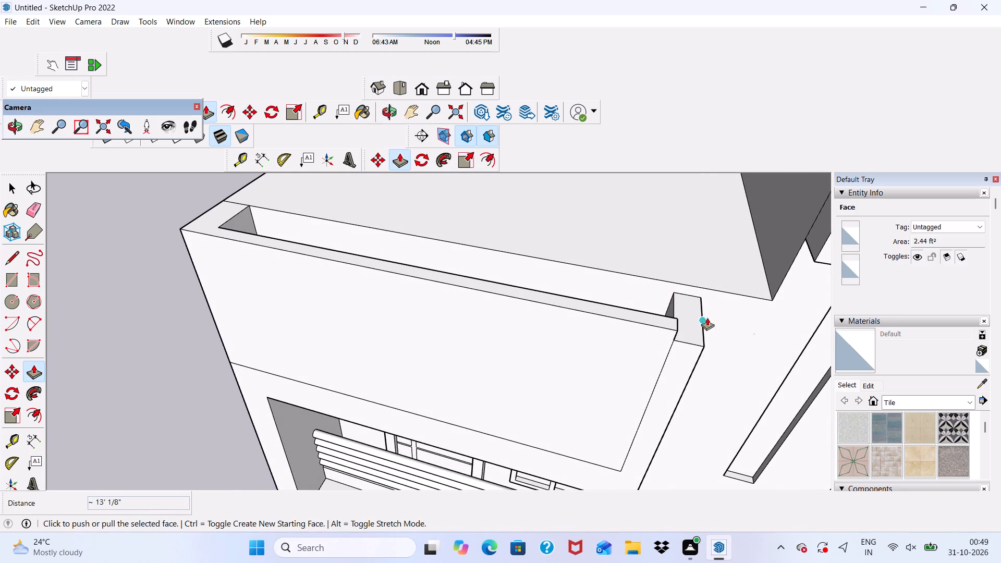
key(space)
Push/Pull the second post's top face slightly down to line up with the top of the front parapet panel.
middle_drag(709, 318, 648, 279)
scroll(566, 255, up, 3)
key(space)
scroll(563, 252, down, 3)
middle_drag(555, 264, 693, 228)
scroll(610, 238, down, 1)
middle_drag(616, 258, 626, 289)
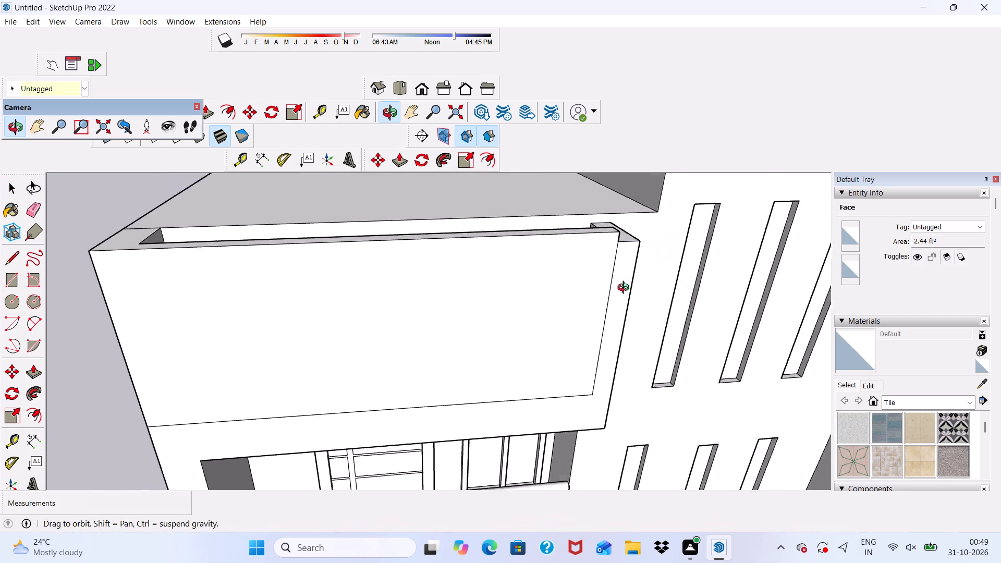
middle_drag(626, 289, 617, 290)
scroll(615, 268, up, 5)
click(626, 234)
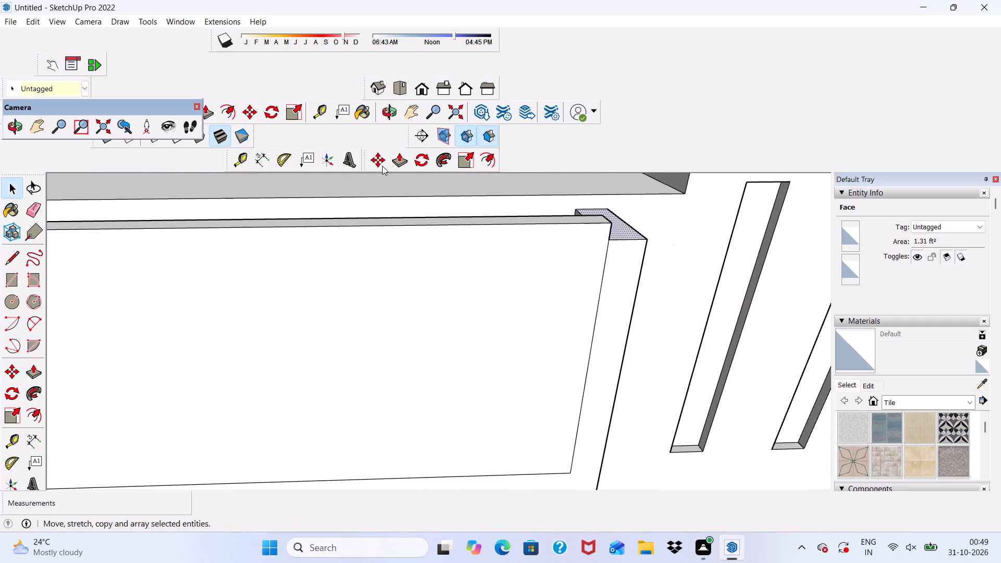
click(396, 159)
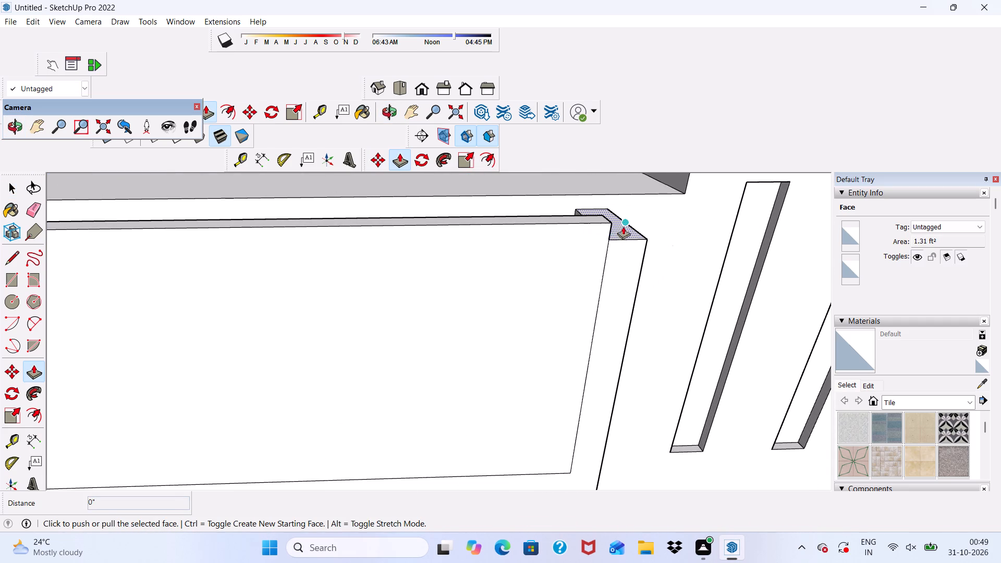
click(623, 226)
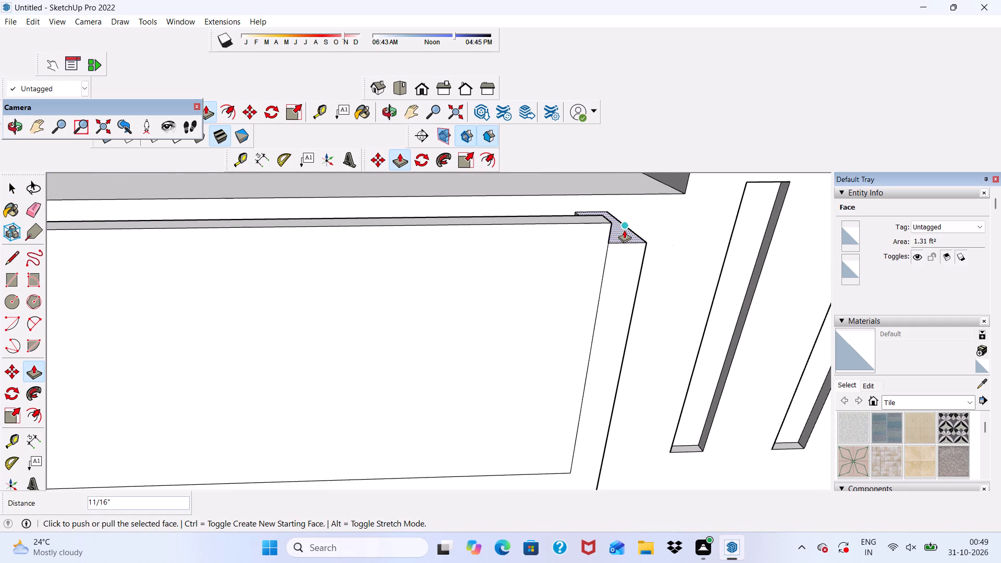
click(625, 230)
click(598, 213)
Draw a rectangle about 1' 8 3/4" by 1' 3 11/16" on the front face of the parapet panel.
scroll(572, 216, down, 5)
middle_drag(591, 259, 611, 222)
scroll(631, 224, up, 1)
scroll(615, 216, down, 5)
middle_drag(568, 263, 398, 237)
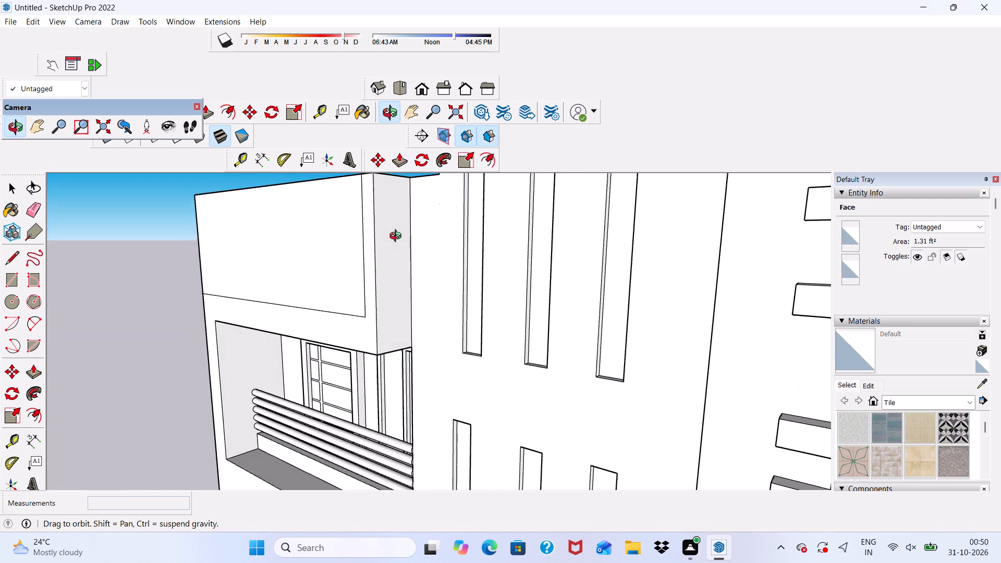
middle_drag(398, 237, 475, 262)
key(space)
scroll(477, 264, down, 2)
middle_drag(476, 266, 500, 253)
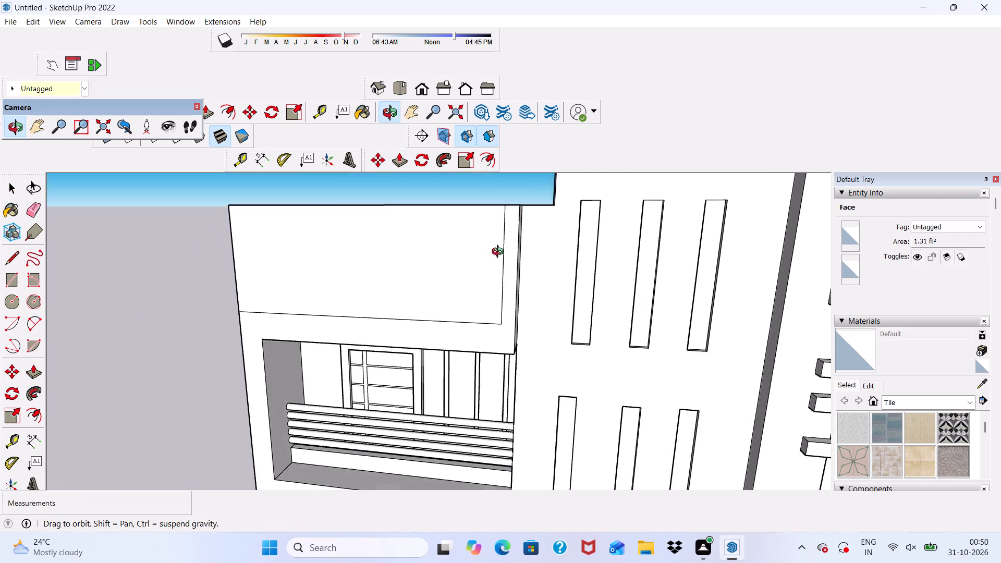
middle_drag(500, 253, 604, 207)
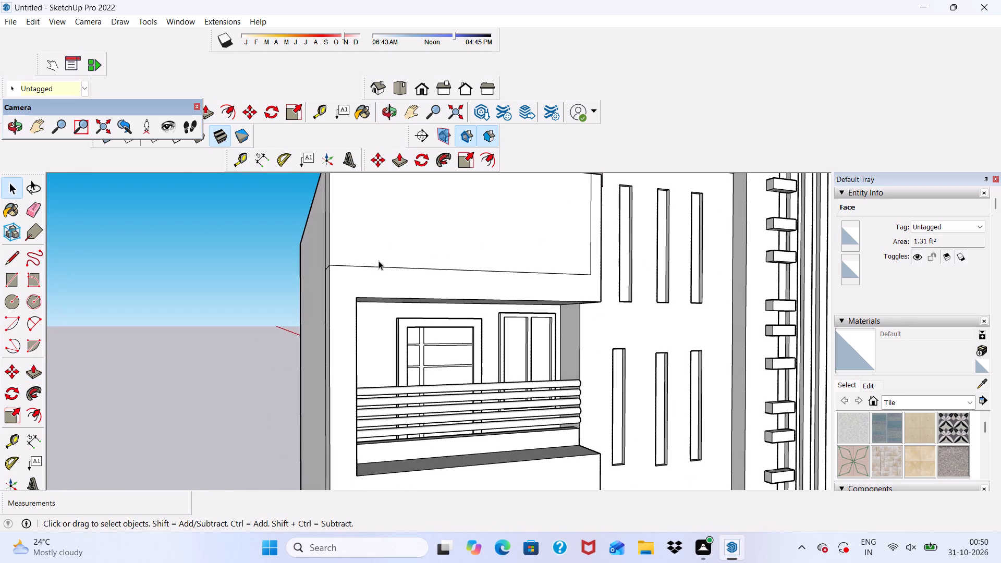
scroll(390, 265, down, 3)
middle_drag(411, 284, 353, 311)
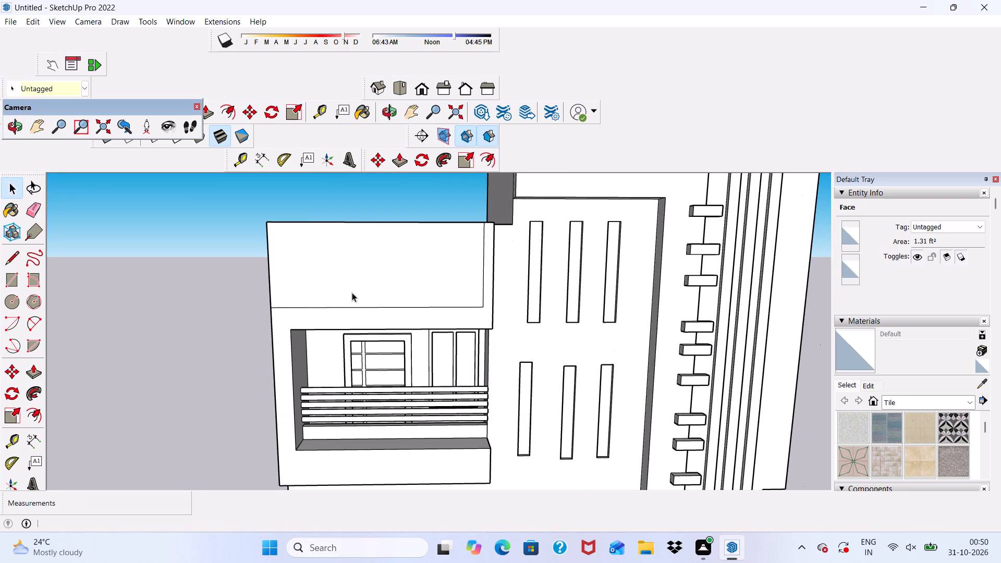
click(14, 279)
scroll(230, 294, down, 2)
scroll(377, 268, up, 4)
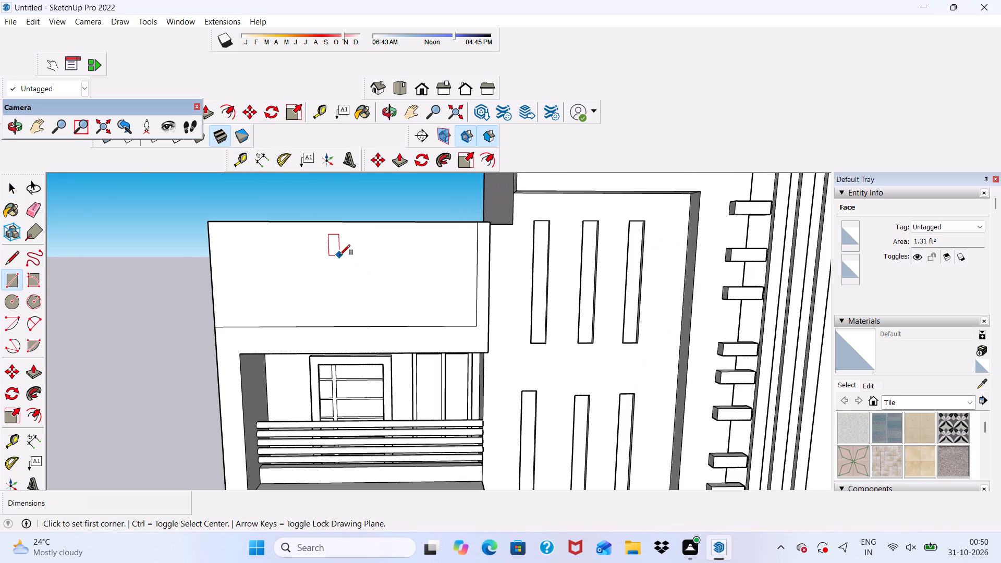
click(340, 255)
click(365, 288)
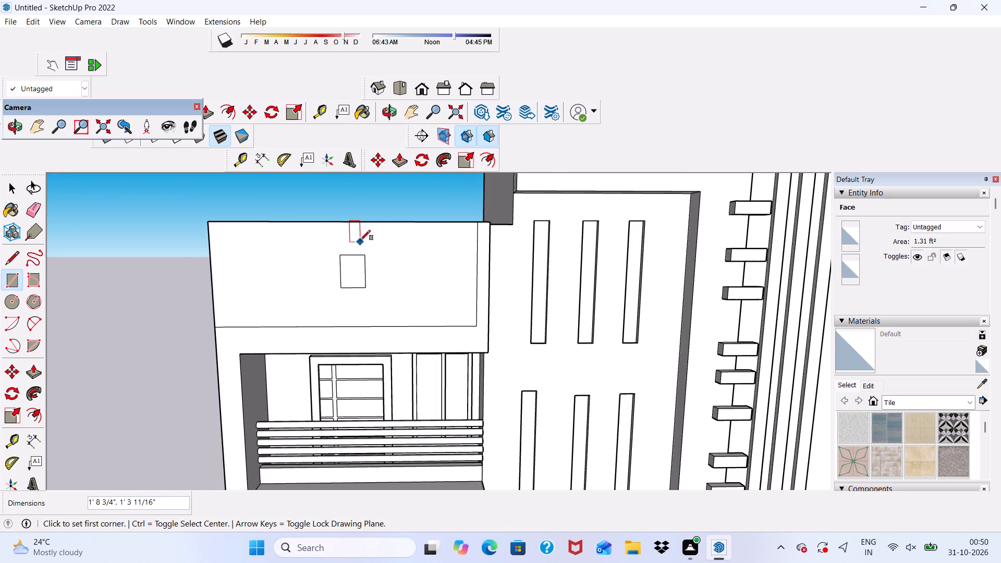
Copy the small rectangle sideways along the panel twice, about 2' 2 13/16" and a further 2' 9 9/16" away.
key(space)
double_click(356, 262)
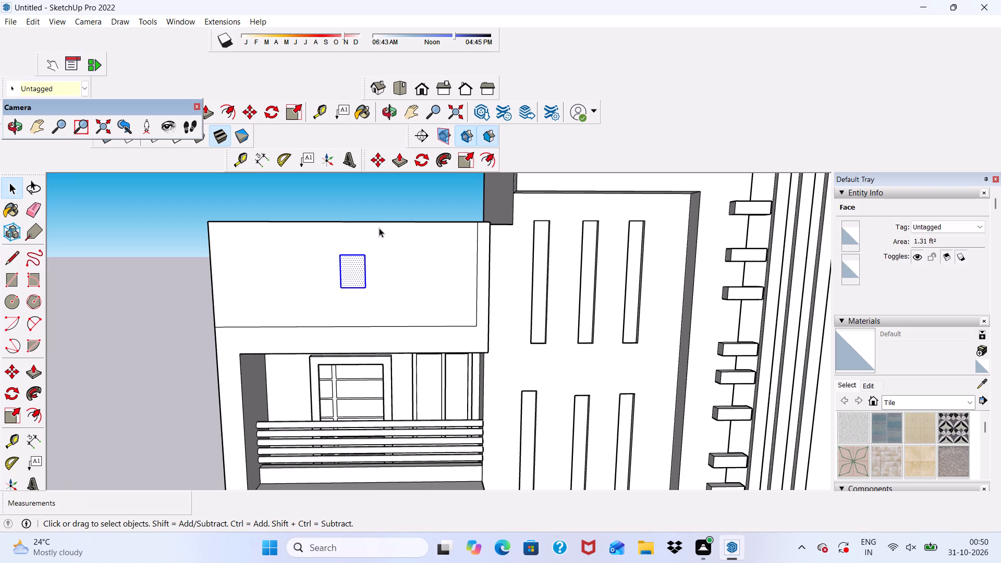
click(374, 156)
click(352, 273)
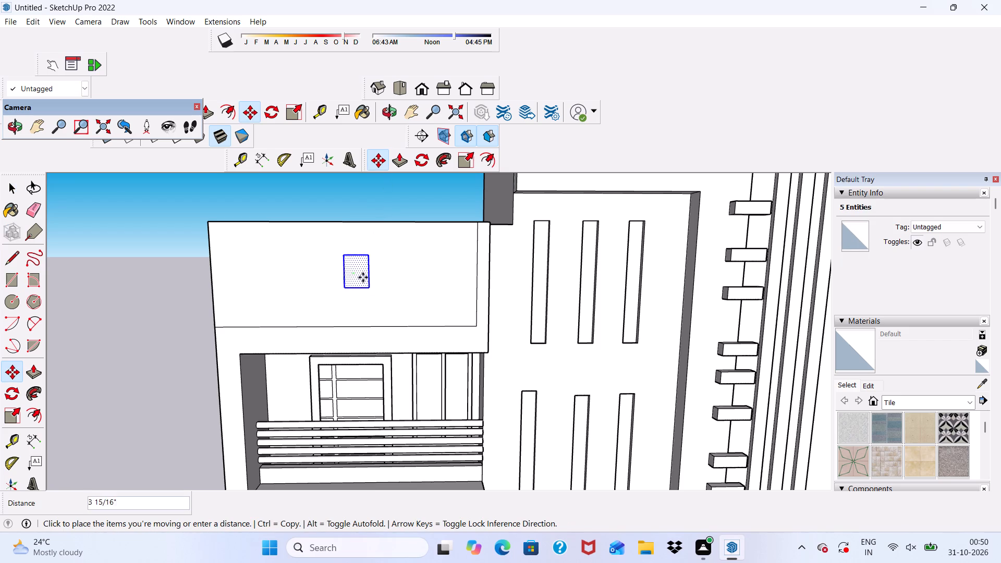
click(394, 271)
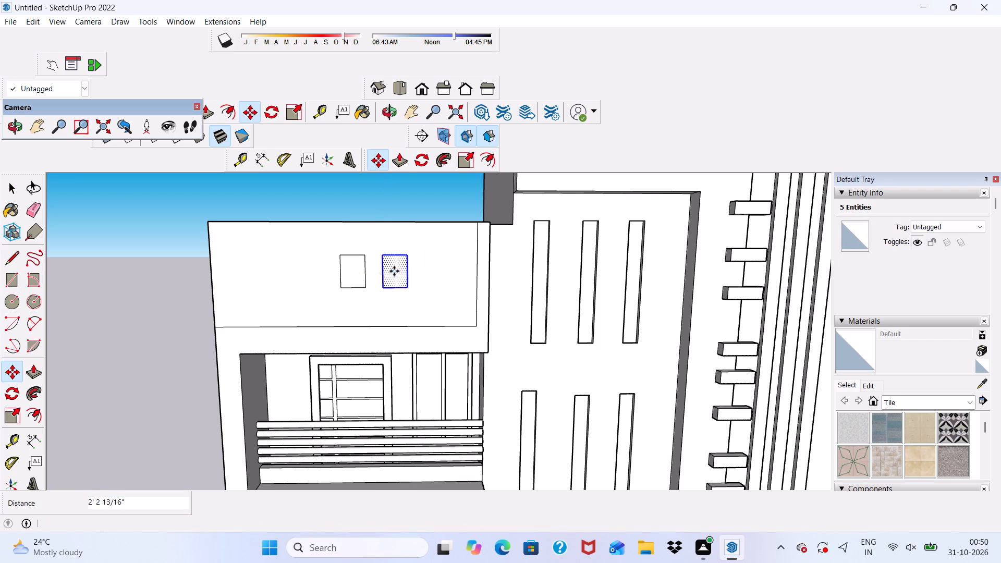
click(396, 271)
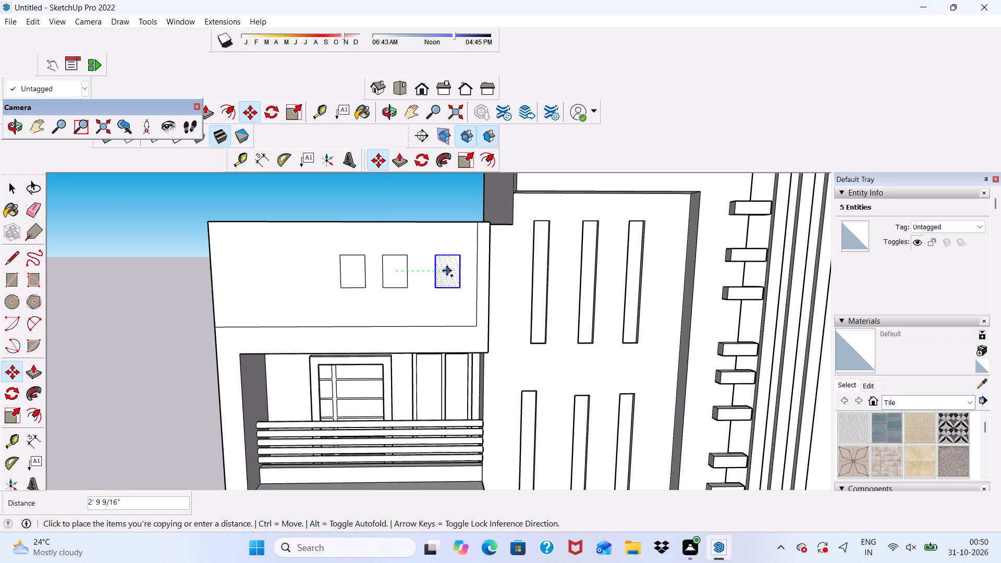
click(446, 272)
scroll(340, 304, down, 3)
key(space)
scroll(173, 322, up, 1)
click(172, 322)
Push/Pull the three small rectangles about 5 9/16" through the parapet panel to cut openings.
middle_drag(359, 330, 360, 330)
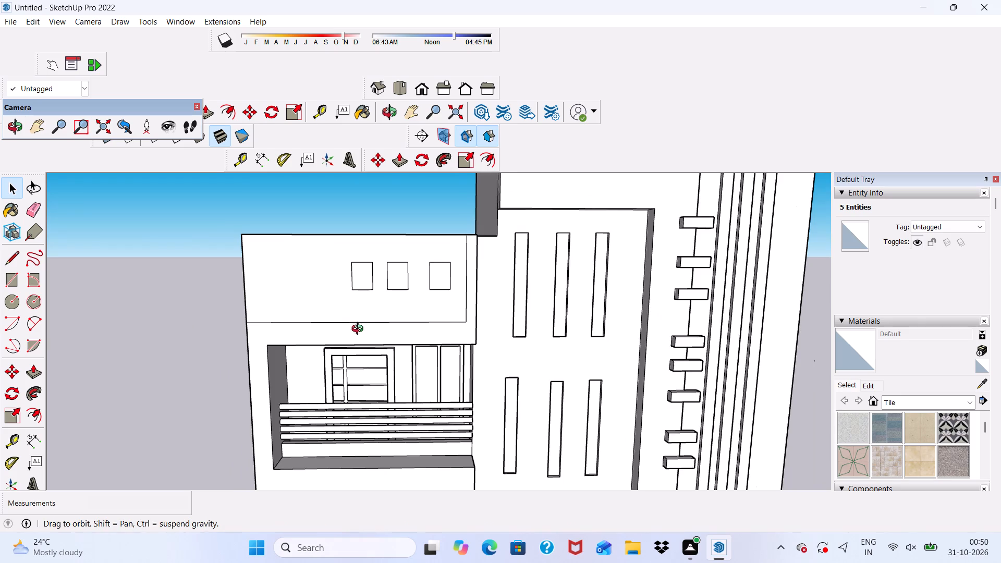
middle_drag(360, 330, 267, 420)
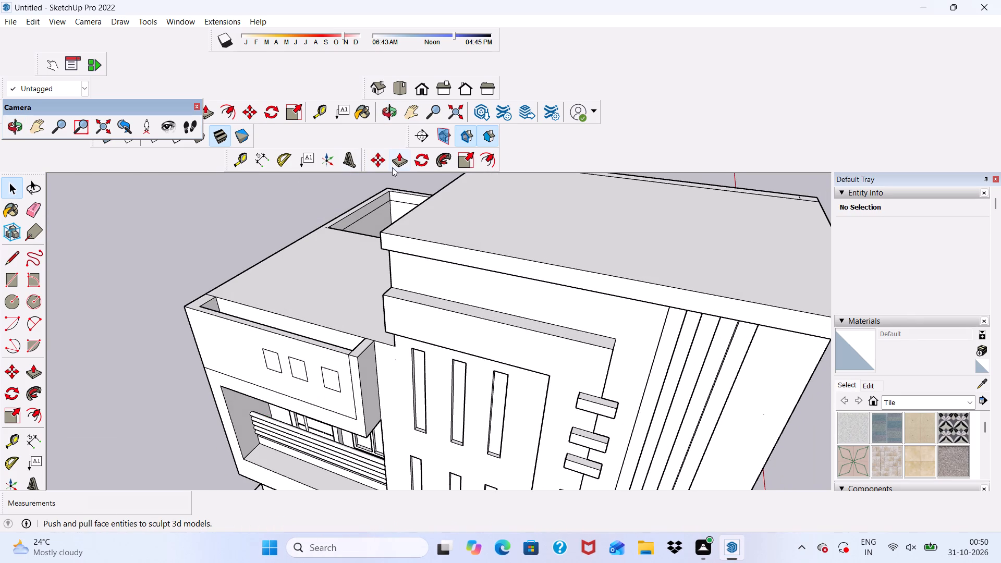
click(393, 162)
scroll(340, 332, up, 4)
click(327, 392)
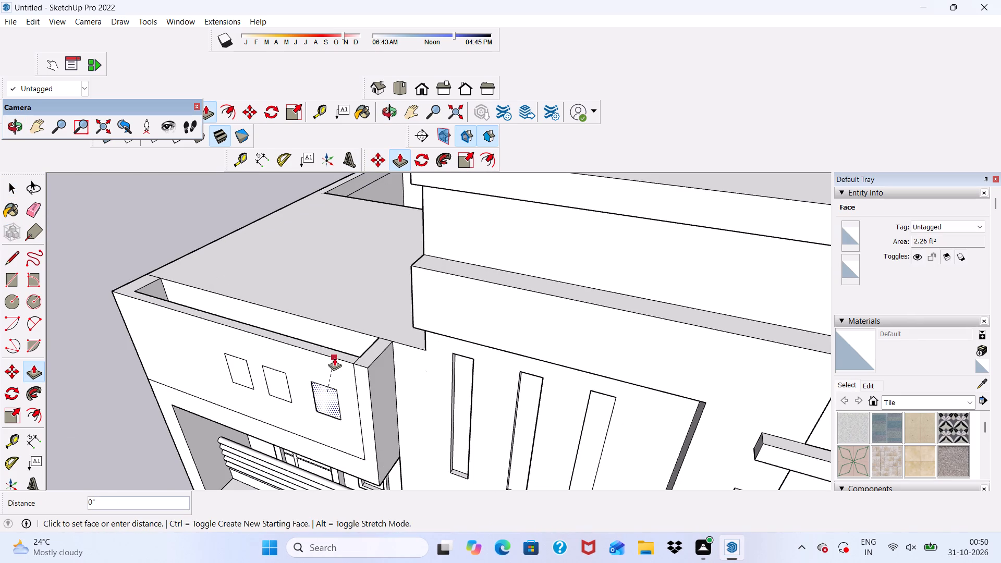
scroll(338, 350, up, 2)
click(339, 350)
scroll(275, 386, up, 1)
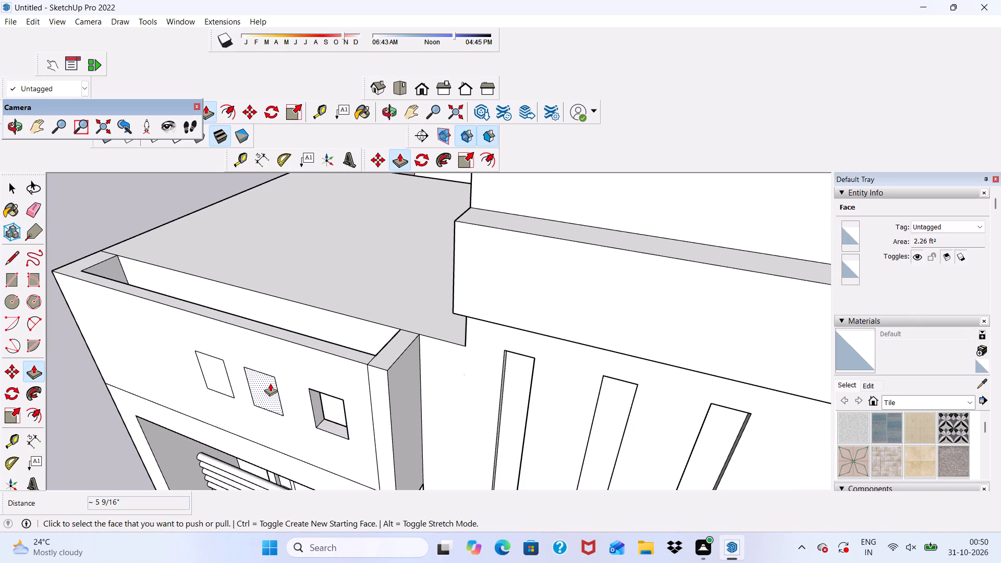
click(270, 383)
click(294, 333)
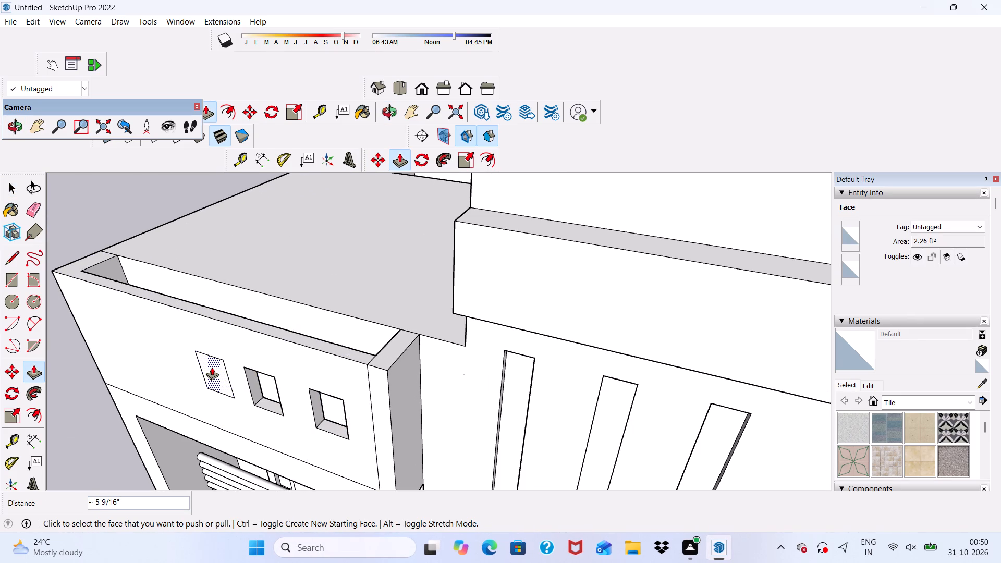
click(212, 367)
click(237, 316)
Examine the balcony and its parapet openings on the facade from several angles.
scroll(236, 340, down, 5)
middle_drag(263, 368, 372, 298)
scroll(401, 285, up, 1)
key(space)
scroll(396, 292, down, 3)
middle_drag(405, 334, 364, 322)
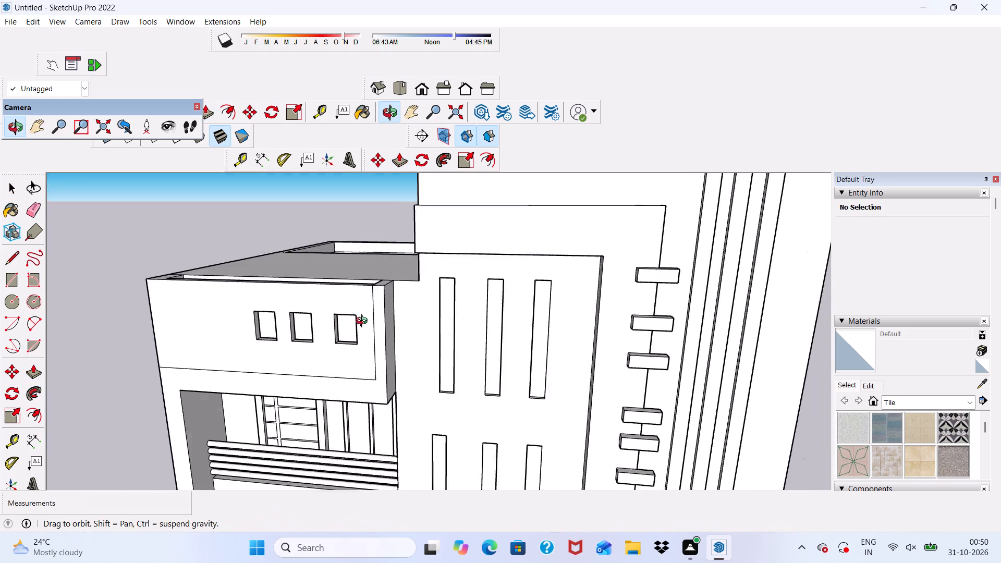
middle_drag(364, 322, 438, 285)
drag(438, 285, 439, 275)
drag(439, 273, 439, 273)
scroll(439, 273, down, 4)
drag(439, 273, 445, 285)
middle_click(446, 307)
scroll(443, 307, up, 1)
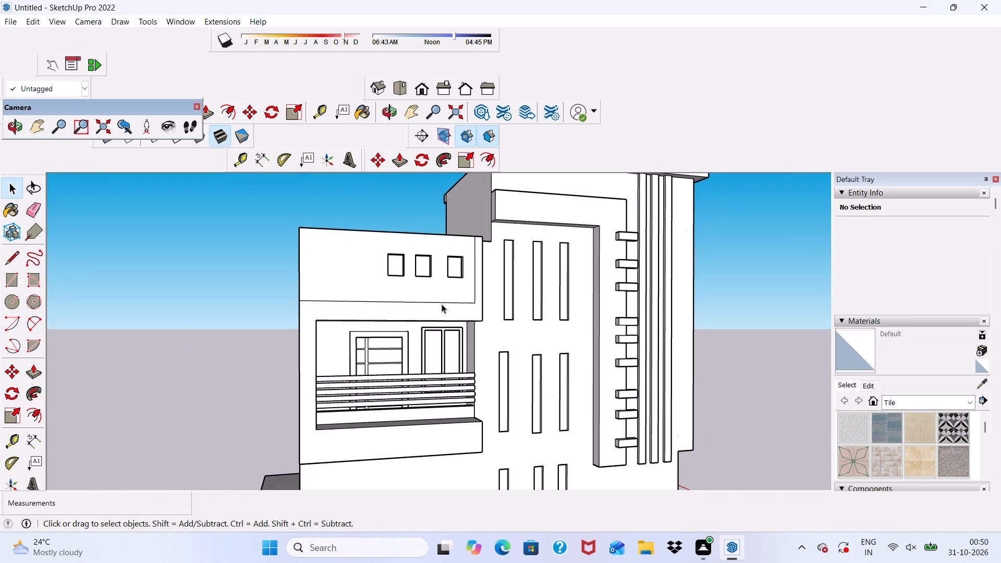
scroll(353, 206, down, 5)
middle_drag(423, 335, 363, 354)
scroll(361, 357, up, 1)
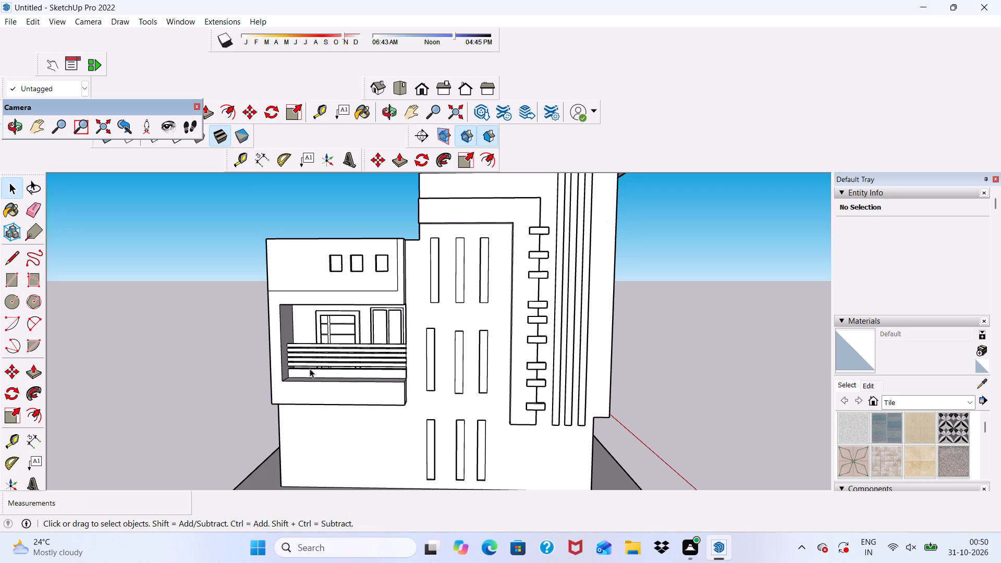
Draw a rectangle about 10' 3 1/2" by 1' 6 13/16" at the wall's outer corner, from the ground to the balcony's underside.
scroll(332, 399, down, 4)
middle_drag(292, 444, 293, 444)
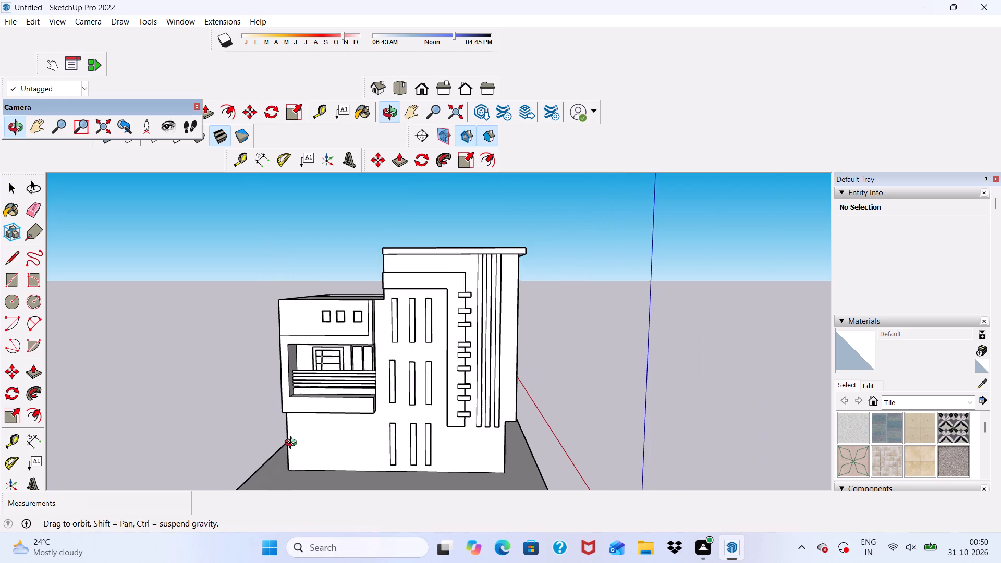
middle_drag(293, 444, 297, 385)
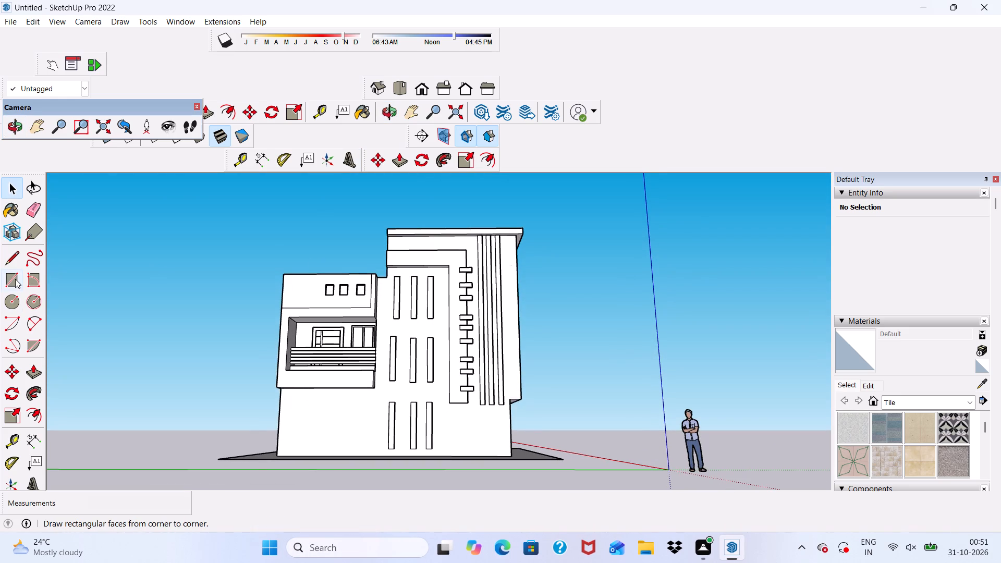
click(11, 280)
scroll(250, 482, up, 3)
scroll(315, 418, up, 5)
scroll(317, 469, up, 4)
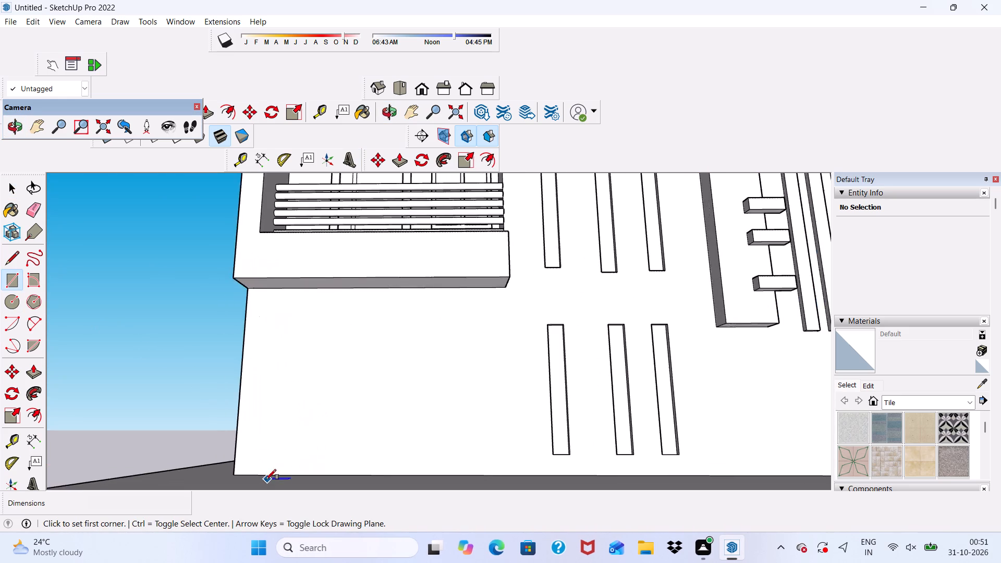
scroll(257, 473, up, 4)
click(227, 475)
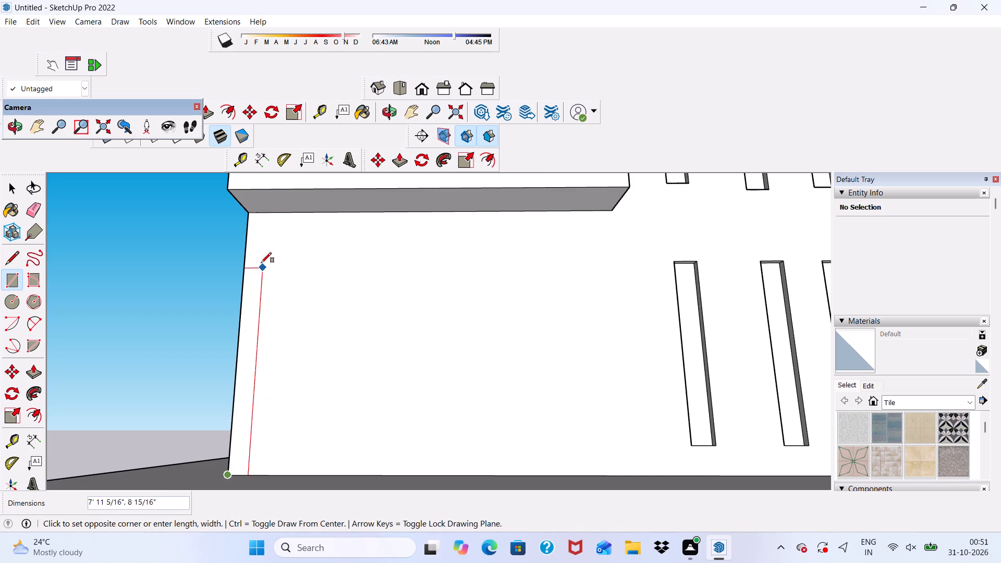
click(287, 211)
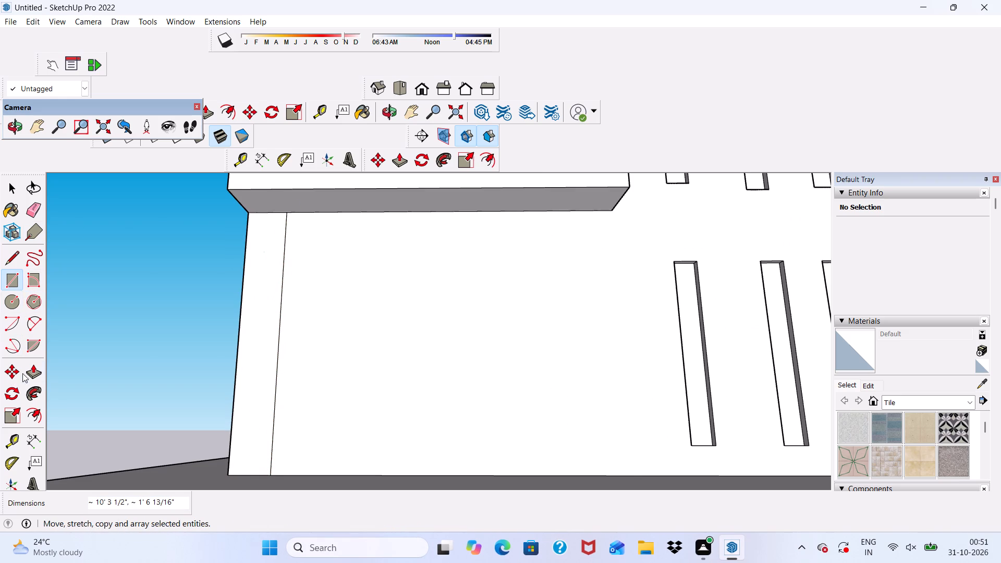
Push/Pull the tall corner strip out 2' to the balcony's front face as a column.
click(38, 372)
click(274, 336)
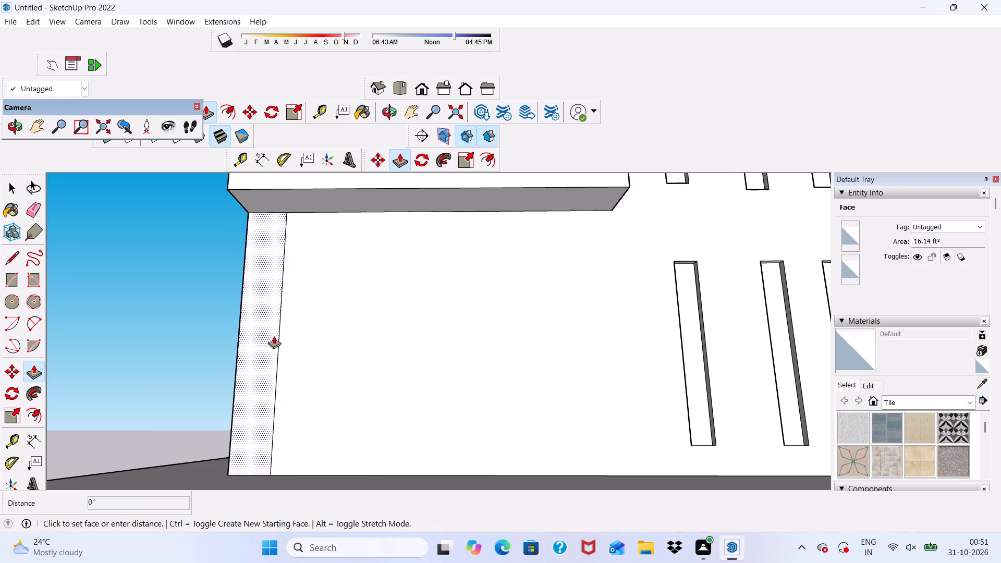
click(295, 185)
Draw a 2' by 2' rectangle at the base of the corner column's inner side.
scroll(296, 238, down, 3)
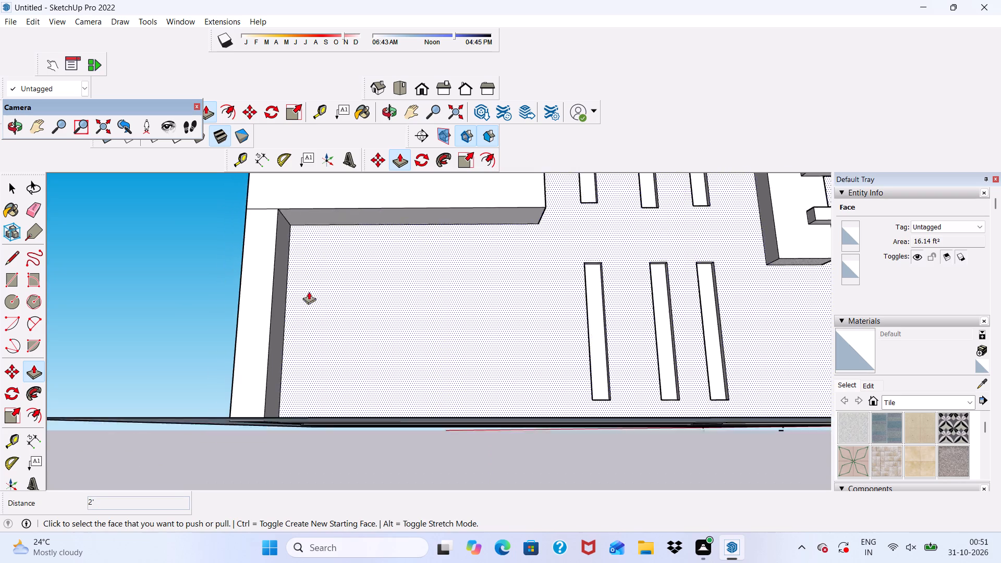
middle_drag(312, 298, 300, 334)
scroll(288, 335, down, 3)
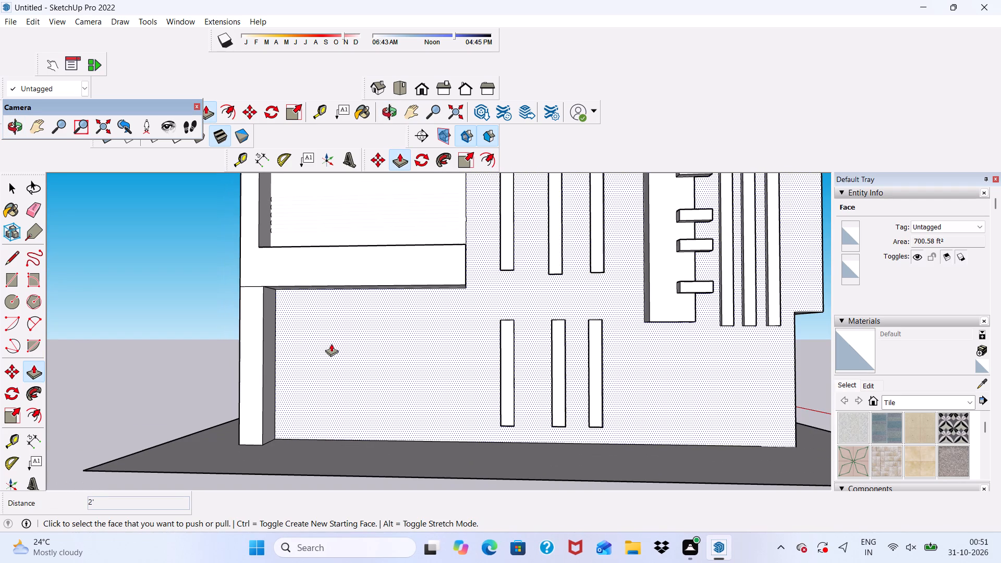
scroll(332, 344, down, 5)
middle_drag(358, 358, 355, 353)
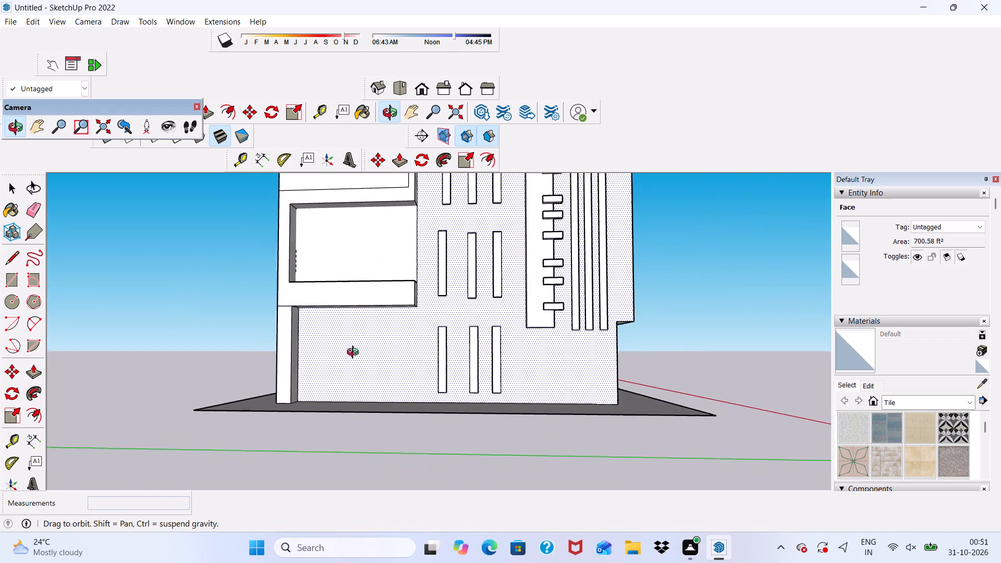
middle_drag(355, 353, 276, 377)
scroll(301, 416, up, 5)
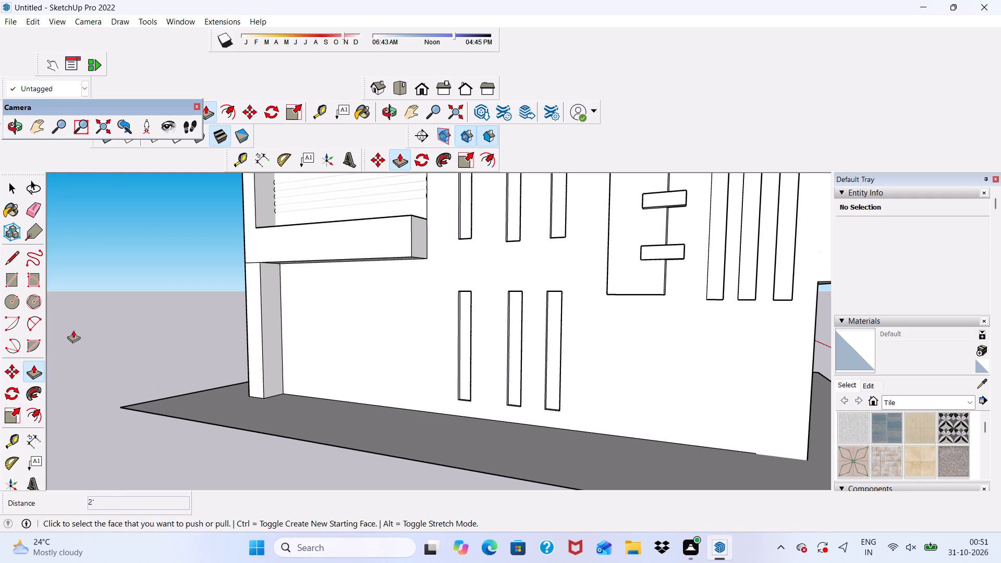
click(13, 288)
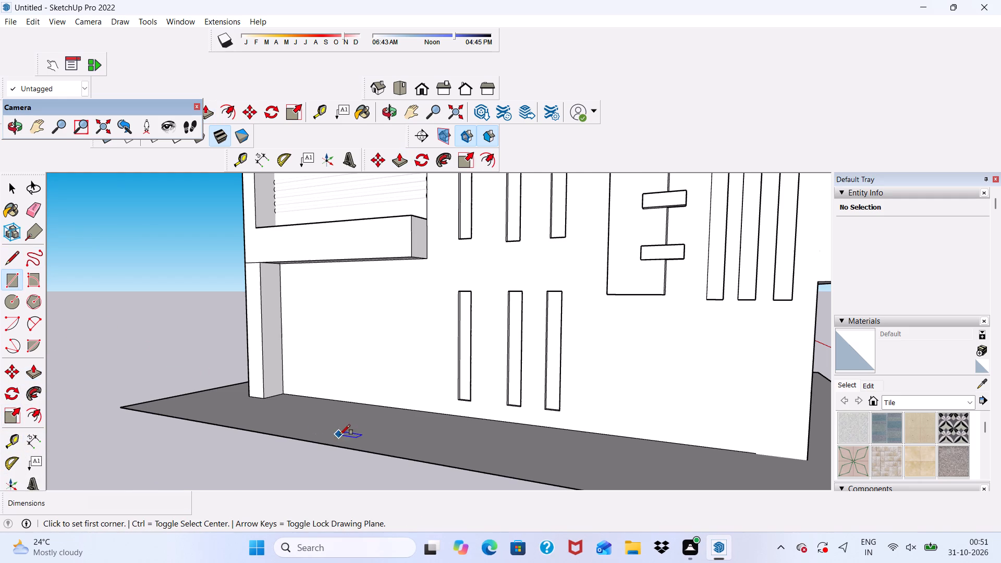
scroll(340, 427, up, 1)
scroll(245, 400, up, 2)
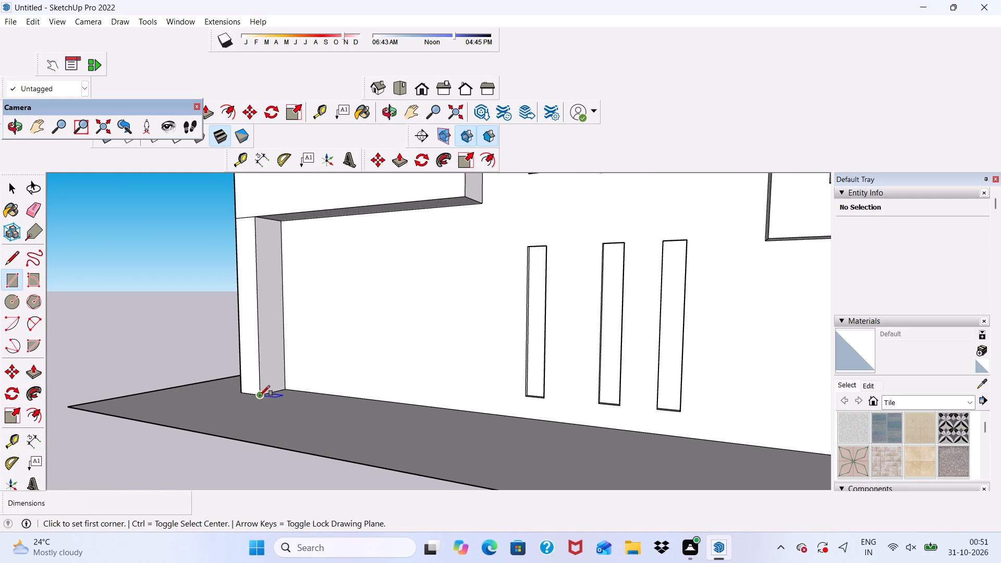
click(260, 396)
click(287, 357)
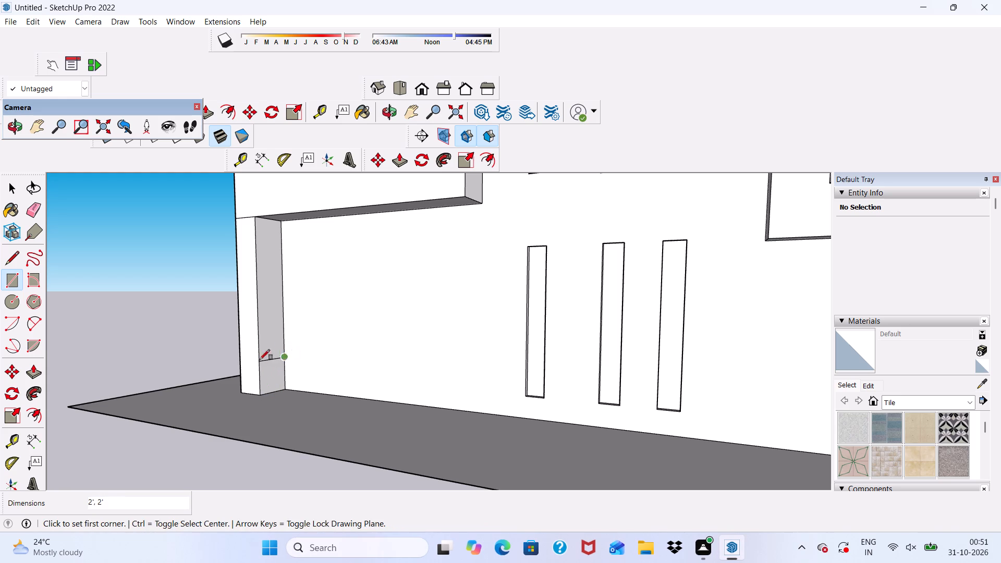
Push/Pull the base square about 13' 1 7/16" along the wall to the balcony's far end as a low wall.
click(28, 369)
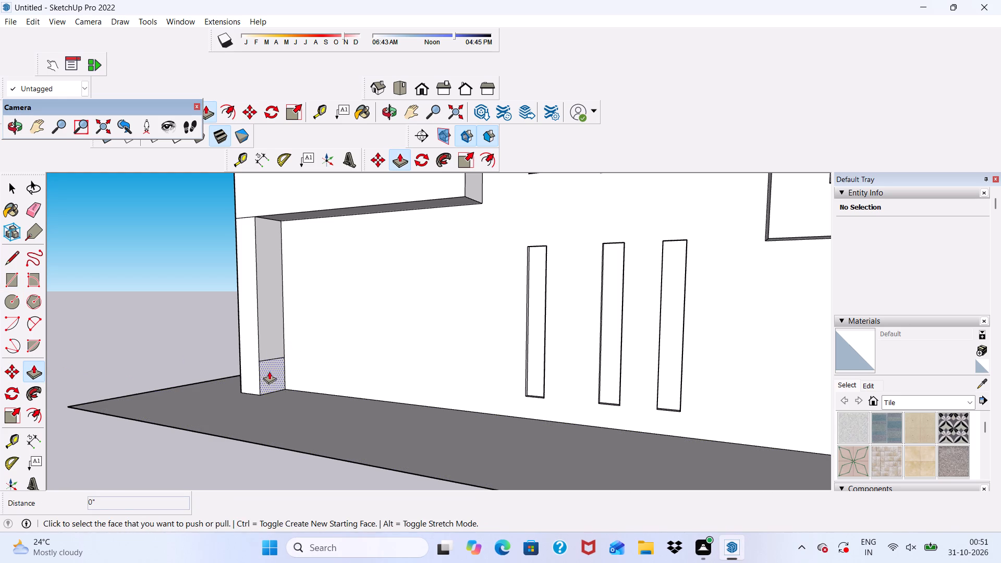
click(269, 370)
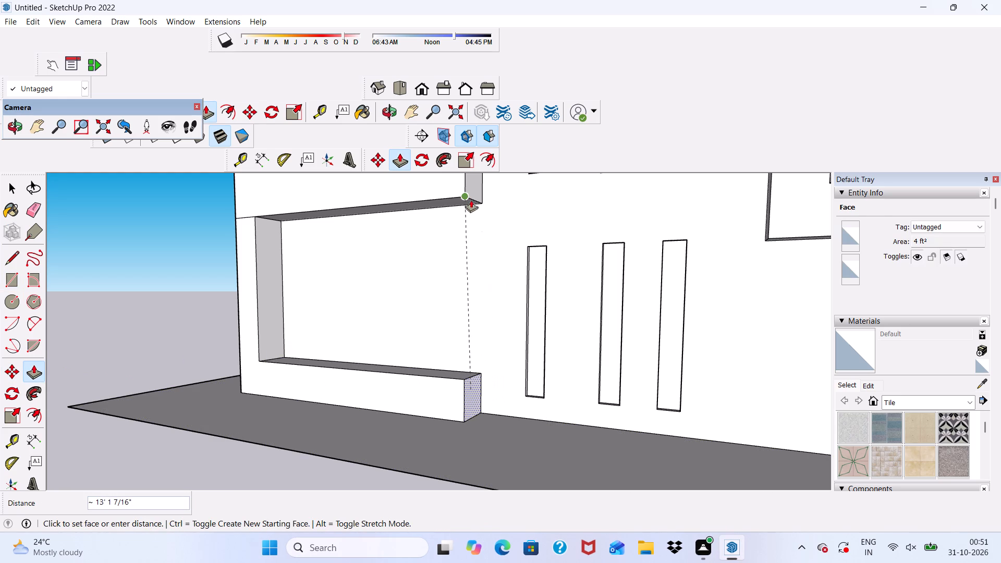
click(471, 199)
scroll(458, 267, down, 2)
middle_drag(453, 301, 536, 289)
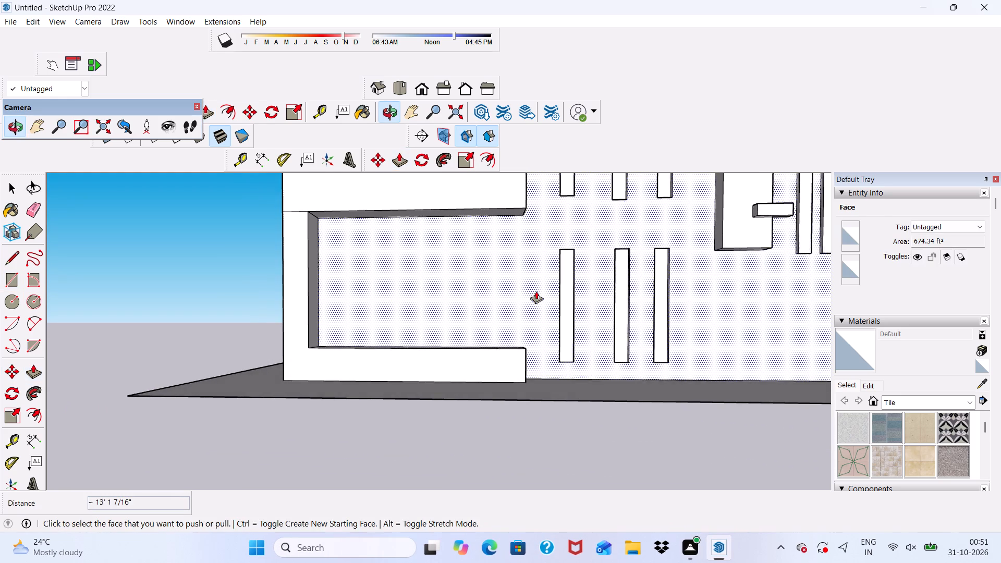
key(space)
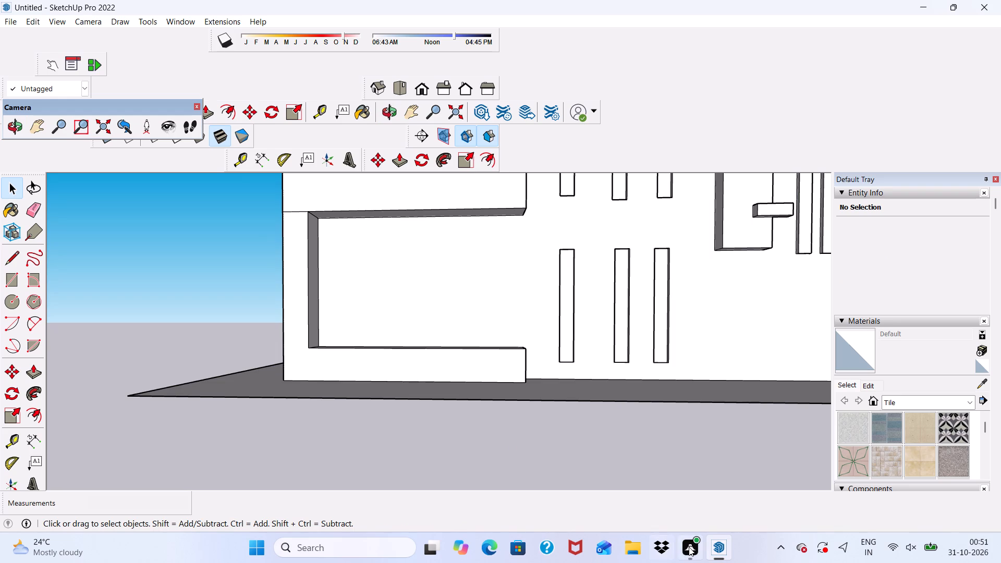
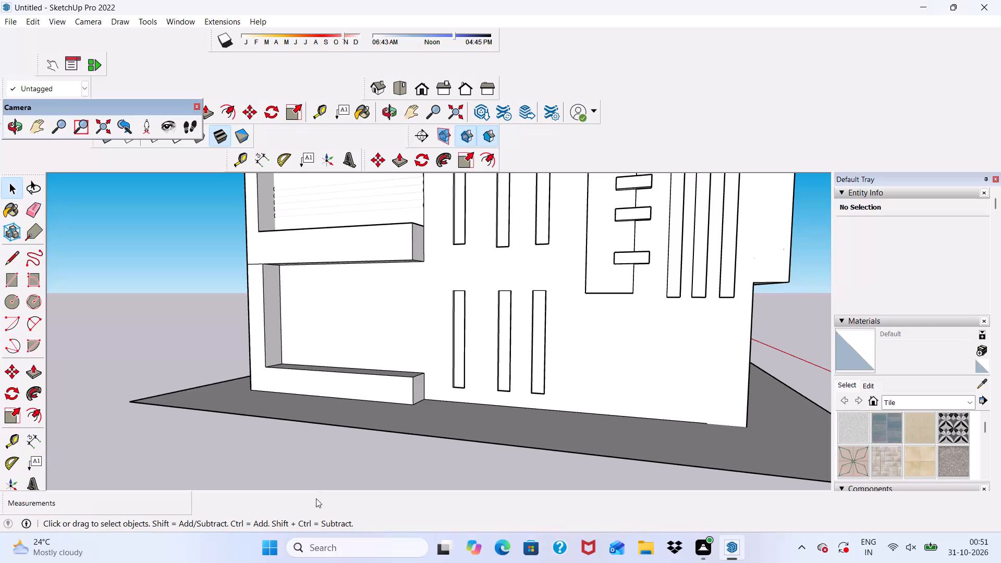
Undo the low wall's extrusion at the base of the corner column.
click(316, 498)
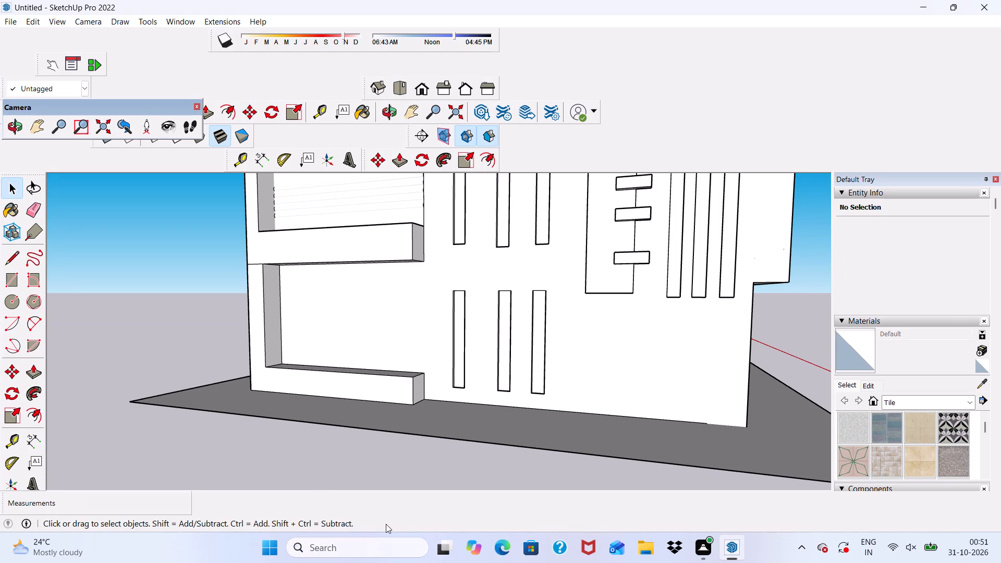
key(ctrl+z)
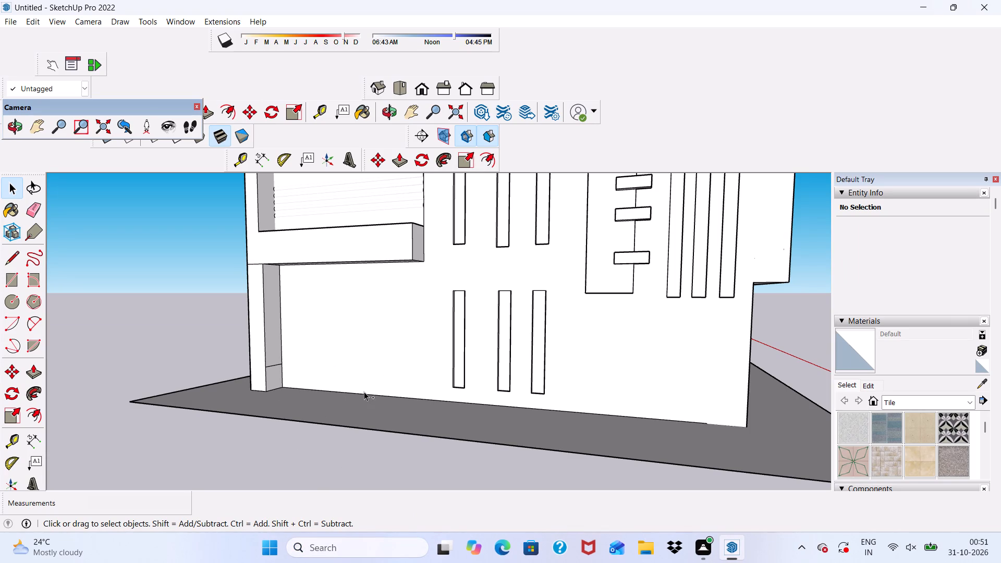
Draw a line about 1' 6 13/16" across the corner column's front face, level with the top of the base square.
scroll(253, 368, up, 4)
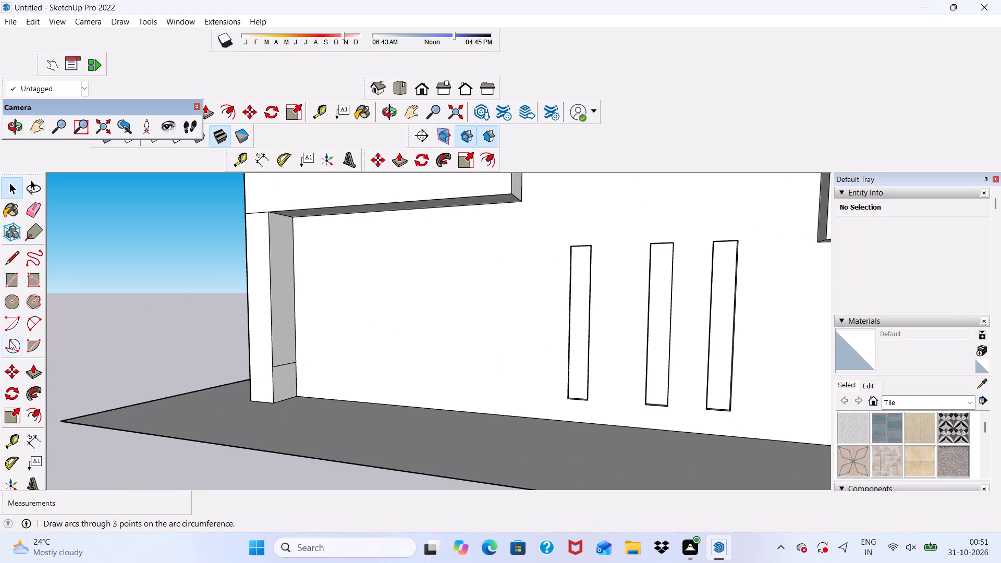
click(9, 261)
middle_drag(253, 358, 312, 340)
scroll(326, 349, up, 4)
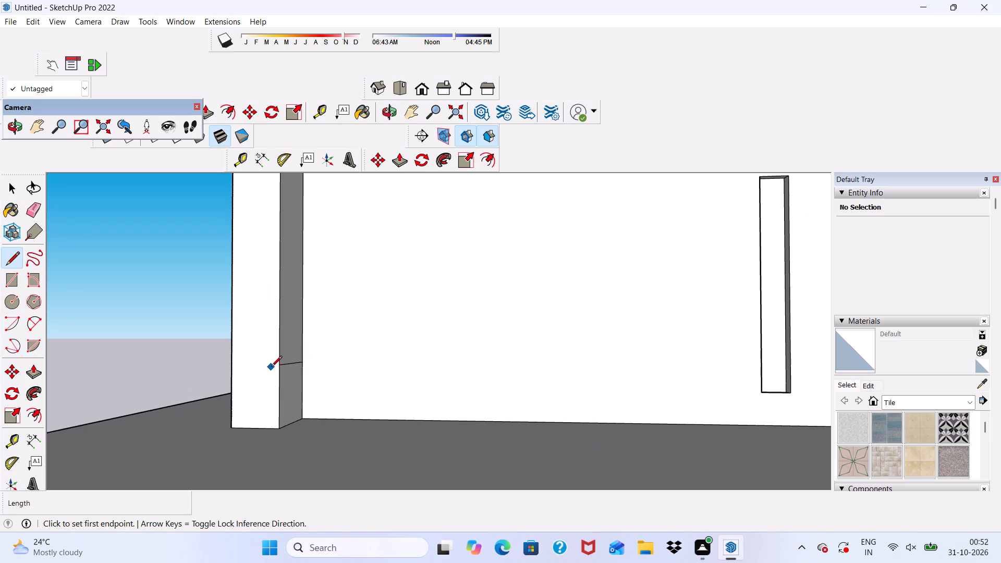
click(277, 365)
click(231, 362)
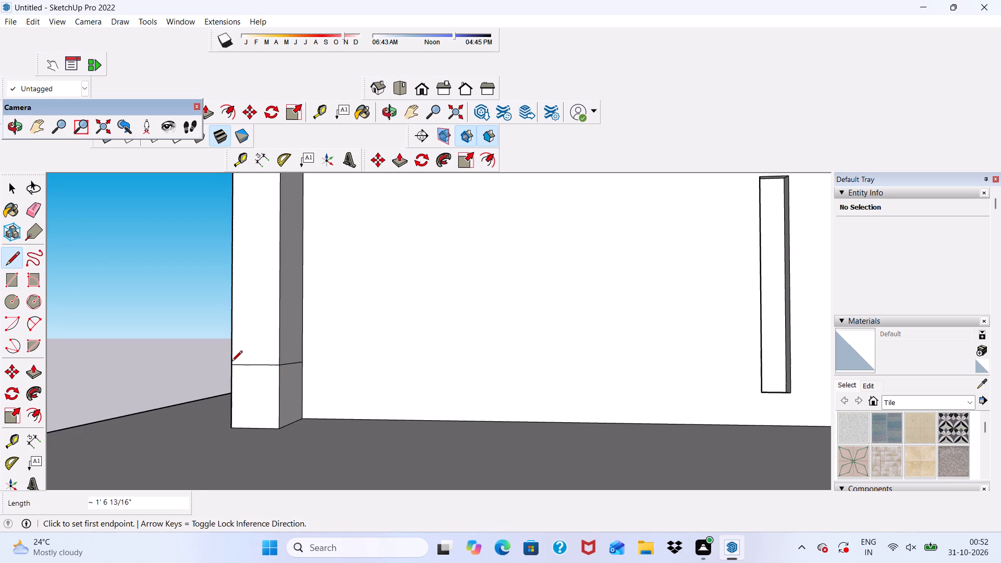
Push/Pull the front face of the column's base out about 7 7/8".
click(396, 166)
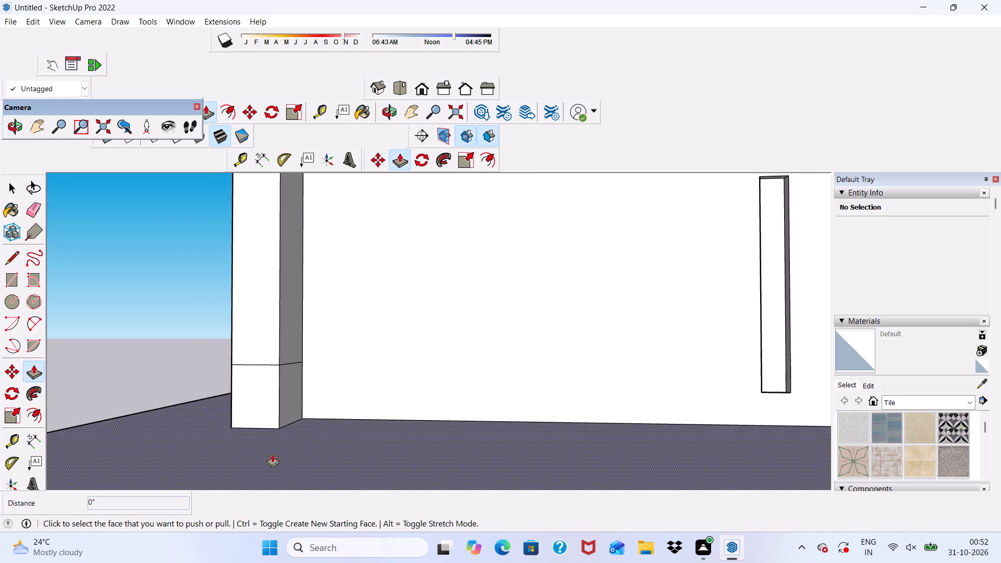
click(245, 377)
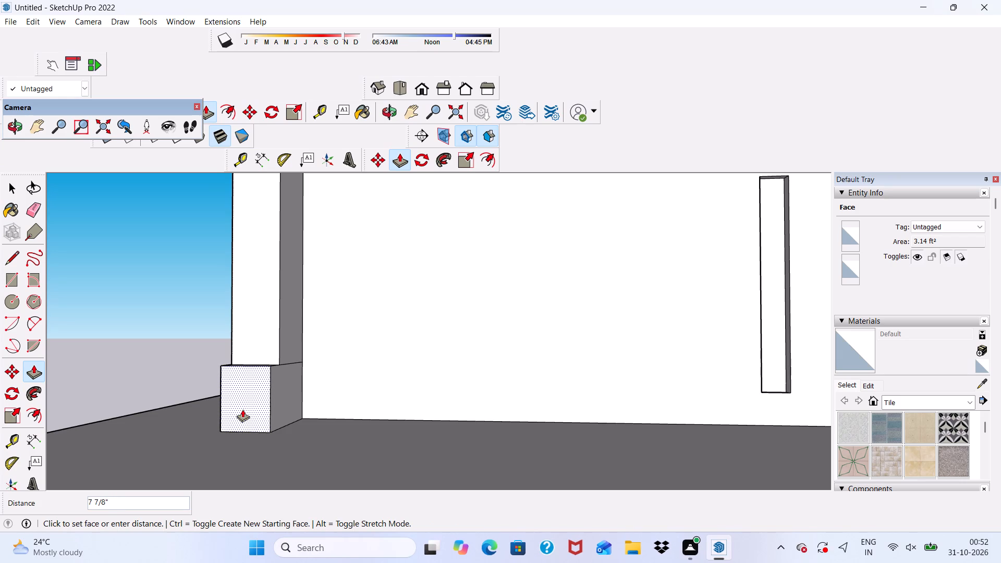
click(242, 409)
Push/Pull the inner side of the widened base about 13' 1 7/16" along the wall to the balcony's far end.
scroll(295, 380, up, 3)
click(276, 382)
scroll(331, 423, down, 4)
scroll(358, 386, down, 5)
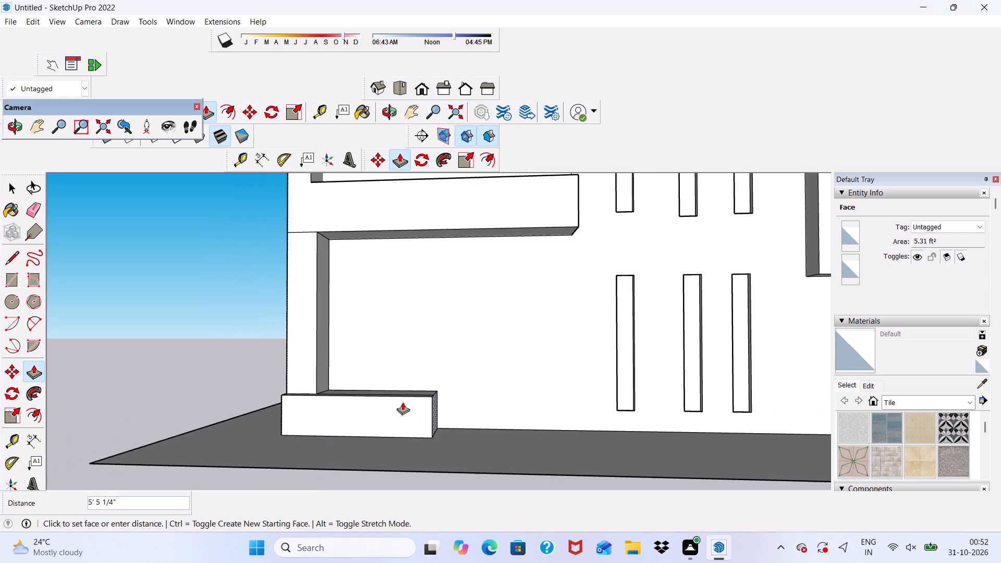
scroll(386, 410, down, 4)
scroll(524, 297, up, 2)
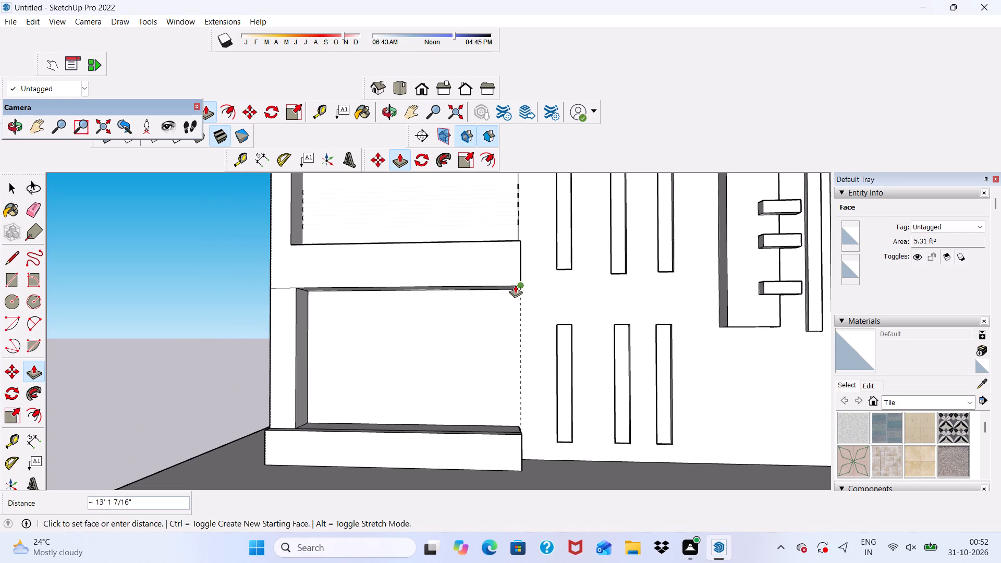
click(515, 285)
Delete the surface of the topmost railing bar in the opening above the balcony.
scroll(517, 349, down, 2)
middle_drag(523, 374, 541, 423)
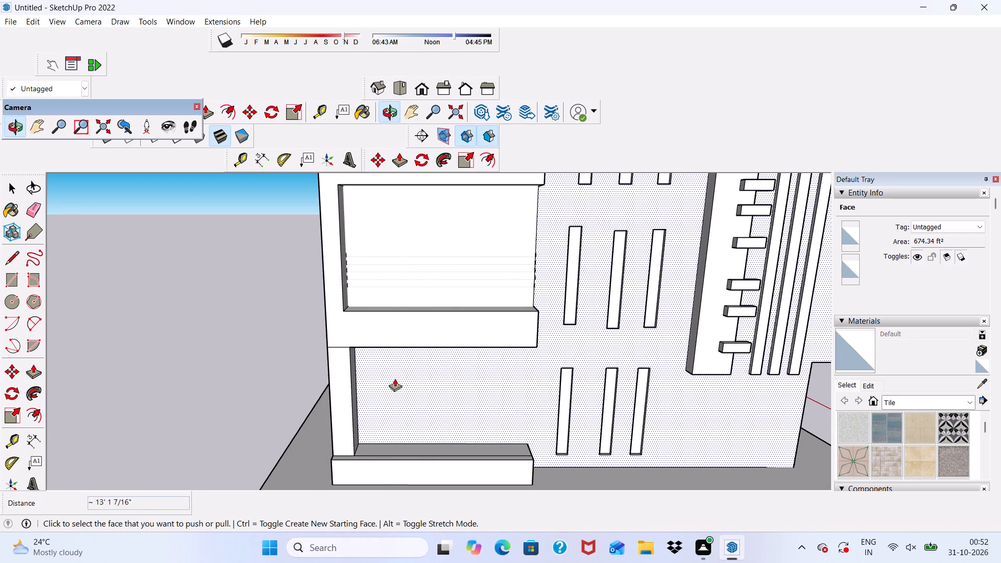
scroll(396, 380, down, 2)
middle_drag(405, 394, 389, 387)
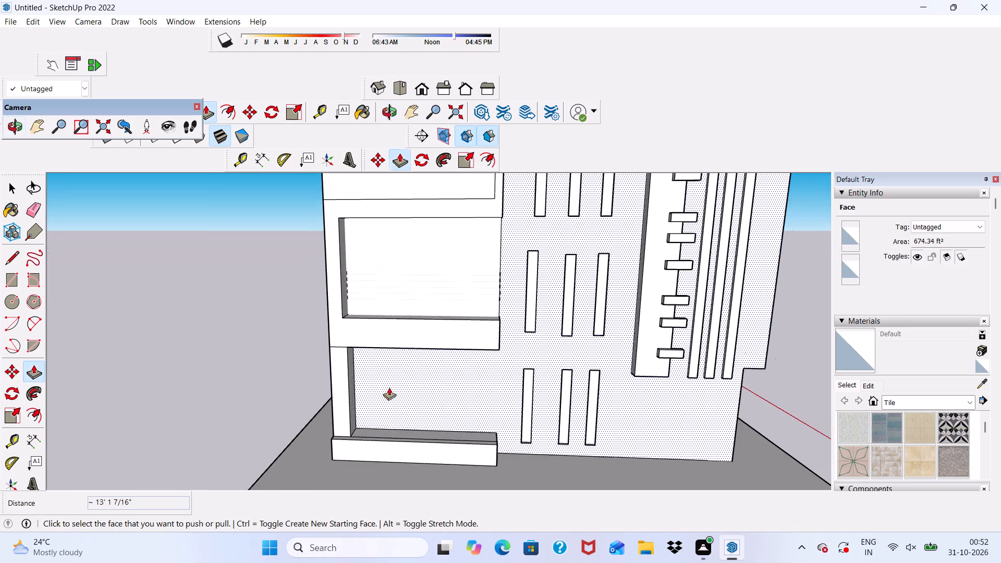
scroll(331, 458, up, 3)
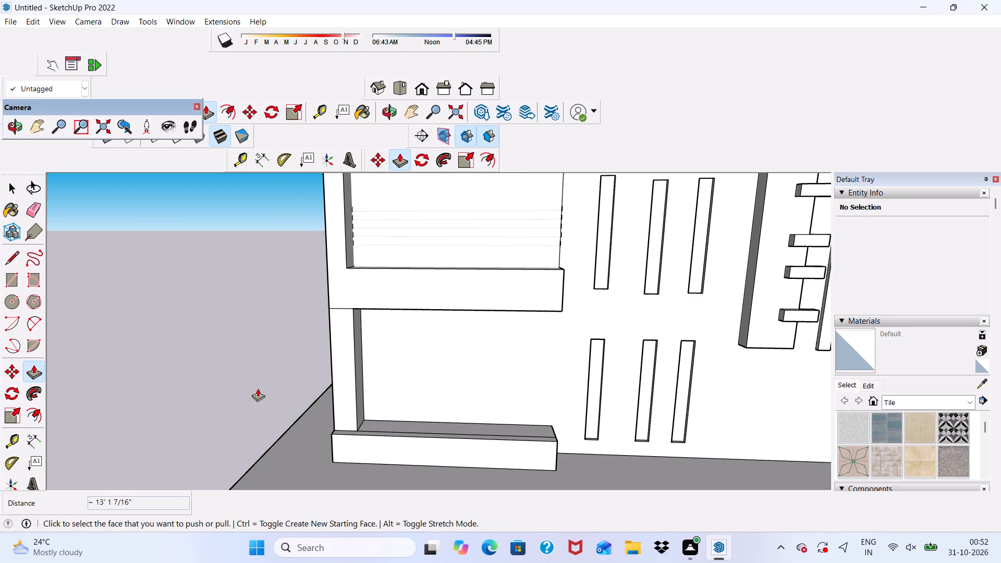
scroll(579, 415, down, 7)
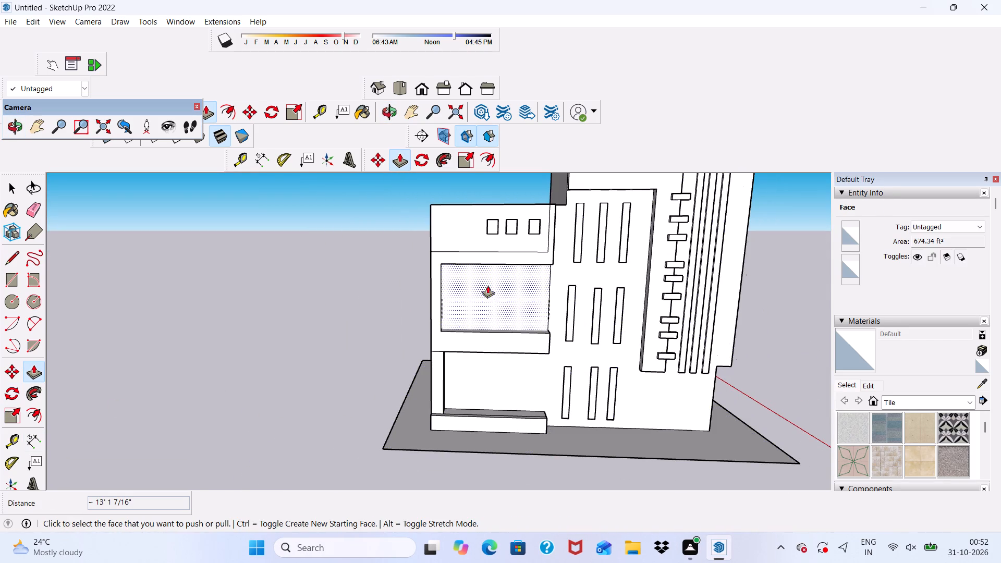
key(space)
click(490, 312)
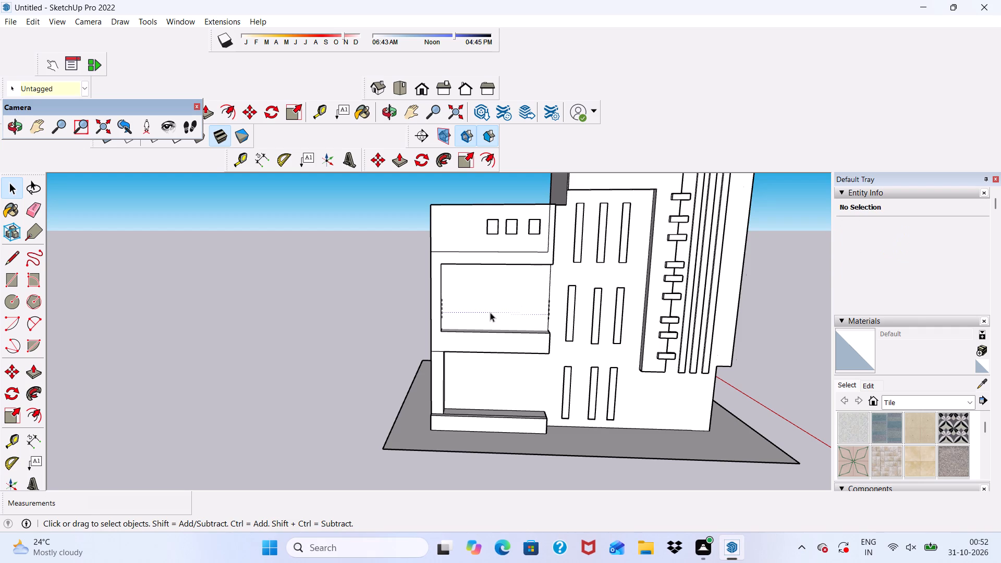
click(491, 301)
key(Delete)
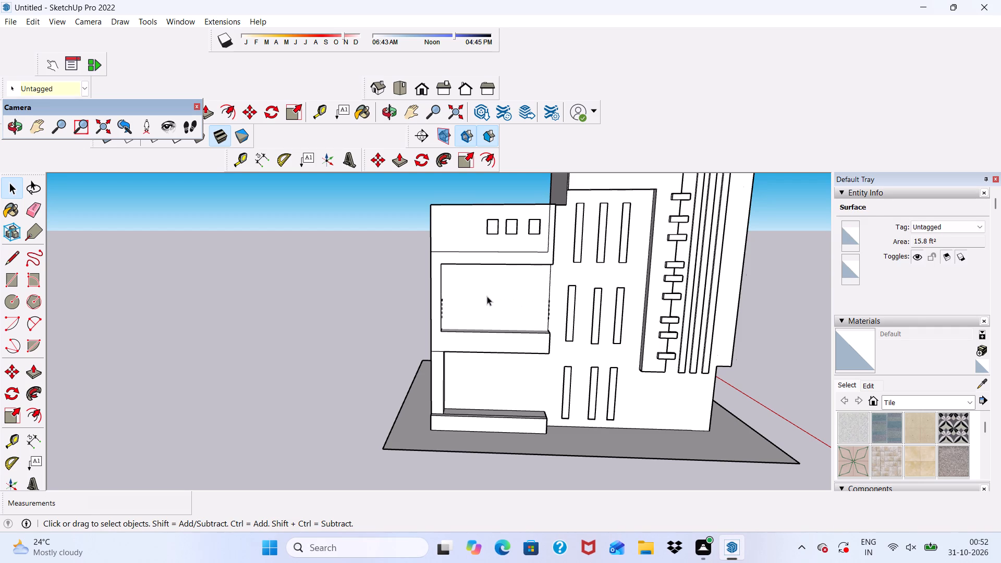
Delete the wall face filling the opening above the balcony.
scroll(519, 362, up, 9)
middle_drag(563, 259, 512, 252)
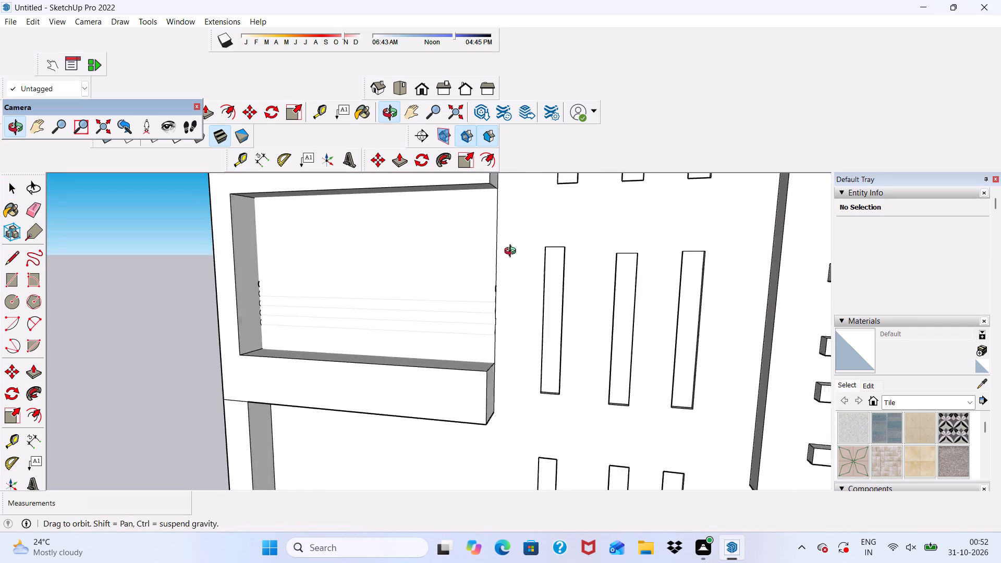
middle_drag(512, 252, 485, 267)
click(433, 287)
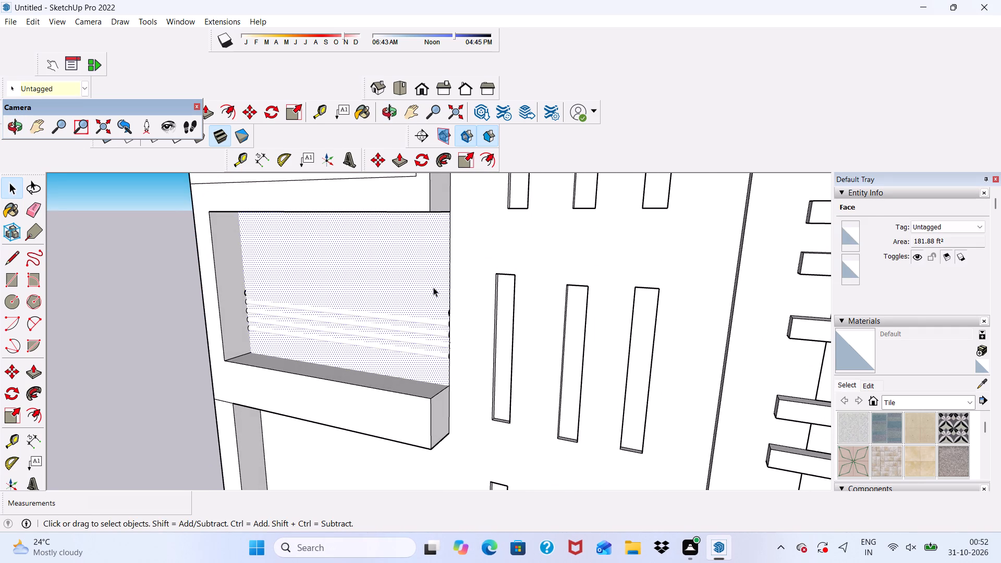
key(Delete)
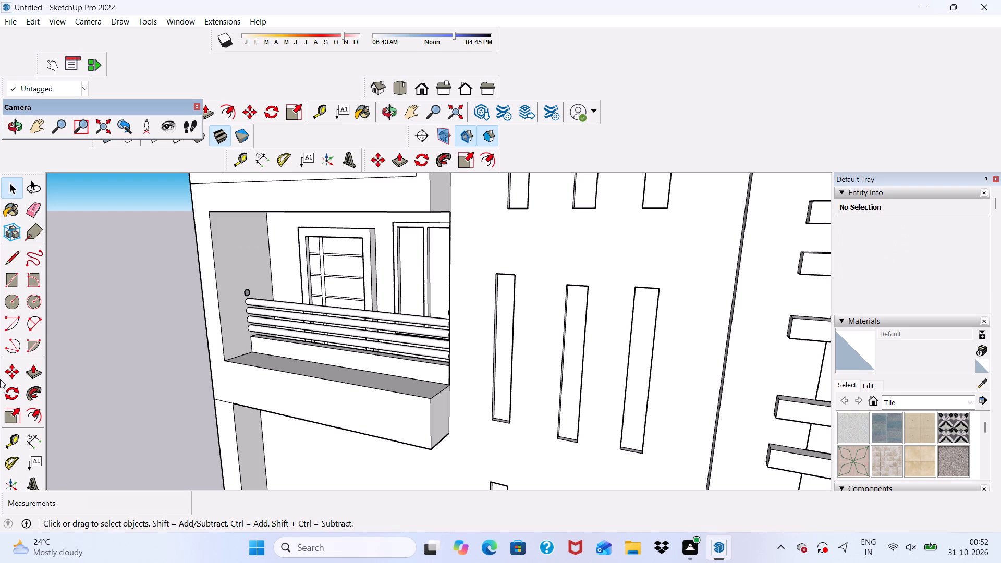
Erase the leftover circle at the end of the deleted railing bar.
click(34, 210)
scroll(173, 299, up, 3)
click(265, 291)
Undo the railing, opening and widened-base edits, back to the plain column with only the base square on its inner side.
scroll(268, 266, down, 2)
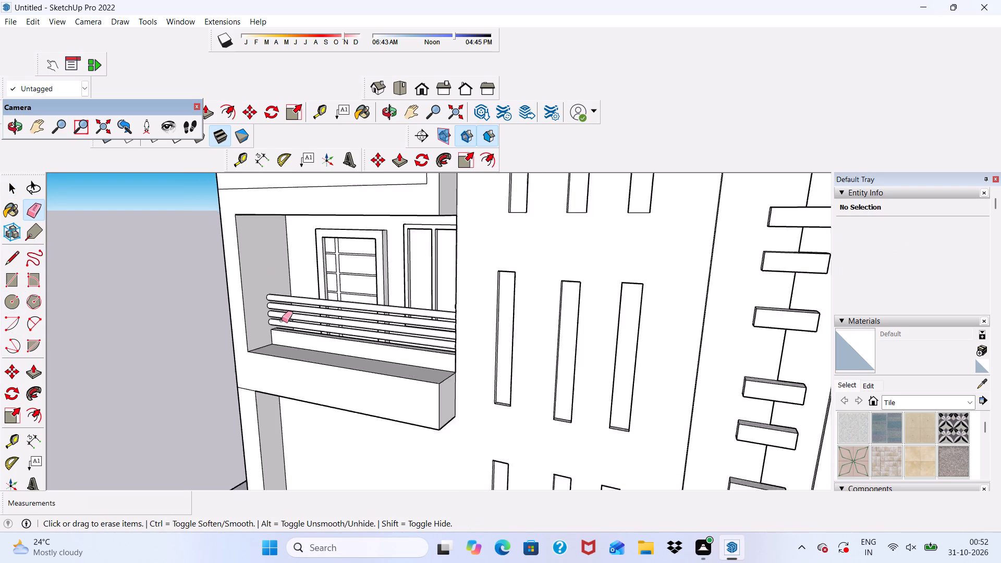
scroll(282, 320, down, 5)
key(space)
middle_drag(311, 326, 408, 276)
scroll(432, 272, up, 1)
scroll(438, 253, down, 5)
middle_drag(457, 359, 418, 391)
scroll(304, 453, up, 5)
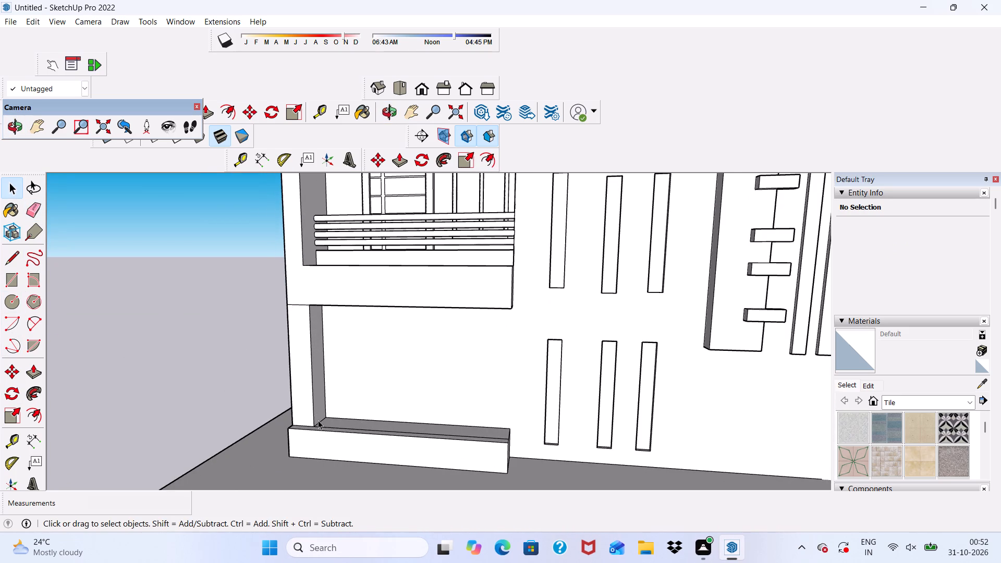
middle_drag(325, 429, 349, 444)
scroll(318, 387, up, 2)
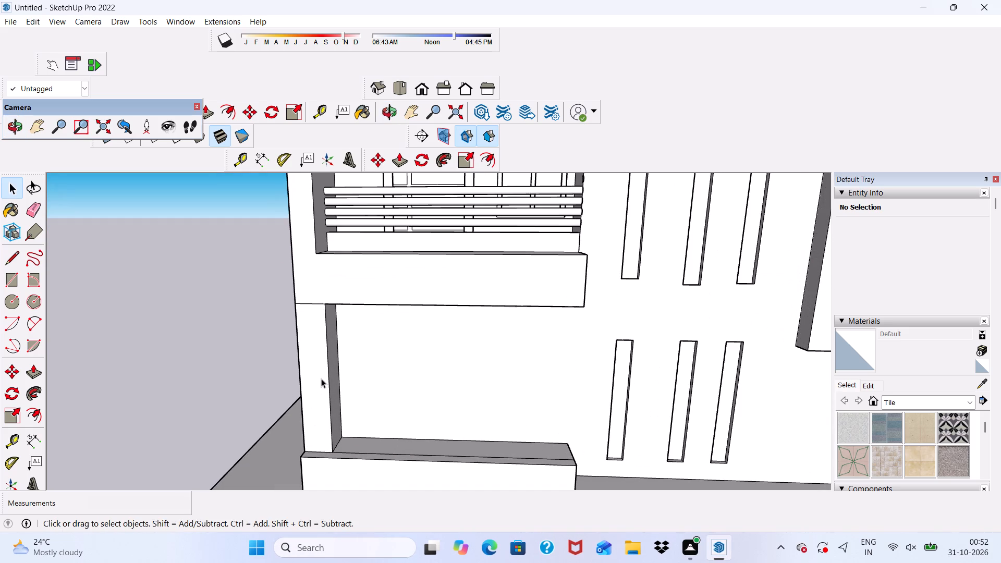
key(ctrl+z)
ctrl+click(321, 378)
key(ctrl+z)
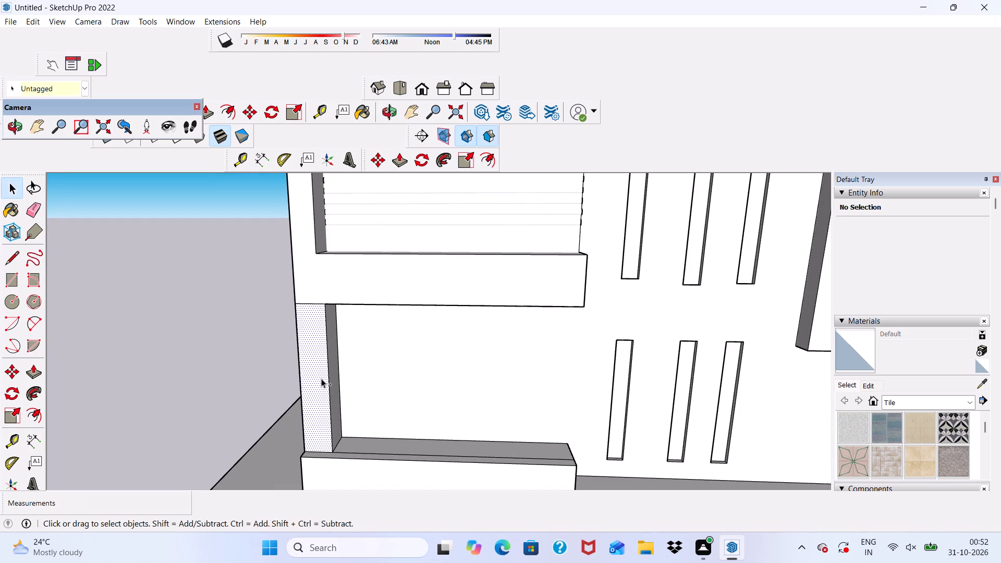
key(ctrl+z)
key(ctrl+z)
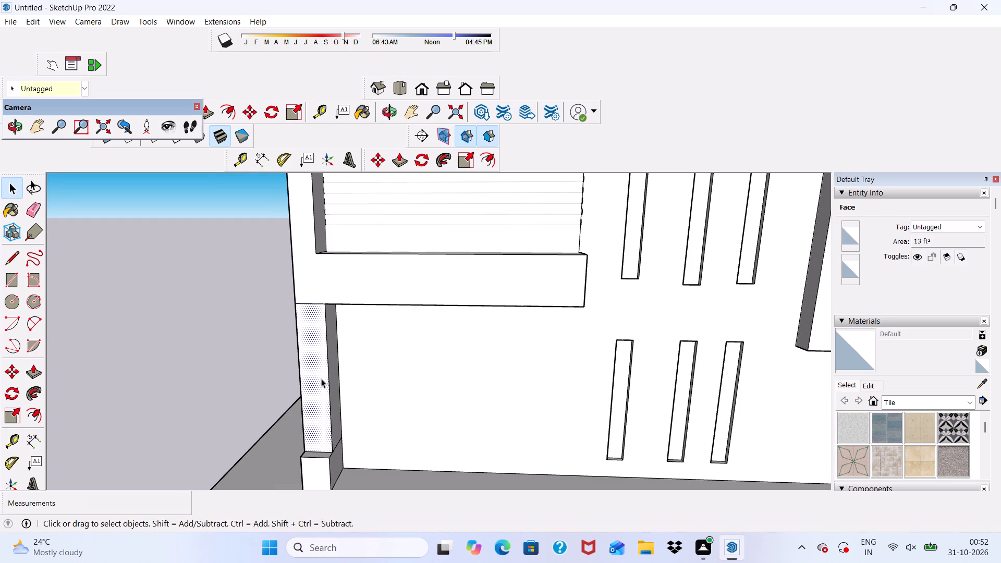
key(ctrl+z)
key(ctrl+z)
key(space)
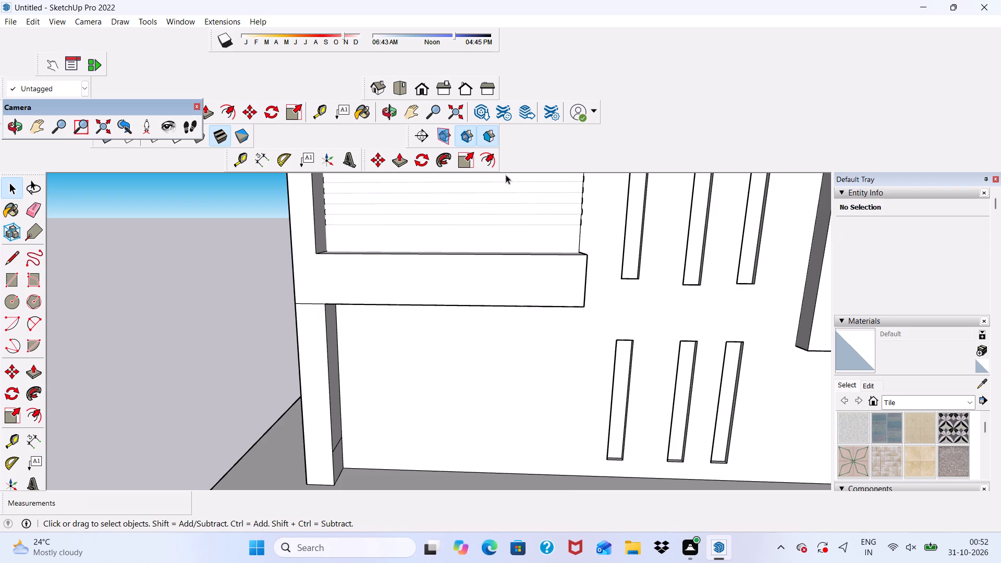
Push/Pull the column's base square about 13' 1 7/16" along the wall to the balcony's far end as a low wall.
drag(399, 156, 400, 168)
scroll(326, 456, up, 2)
click(338, 459)
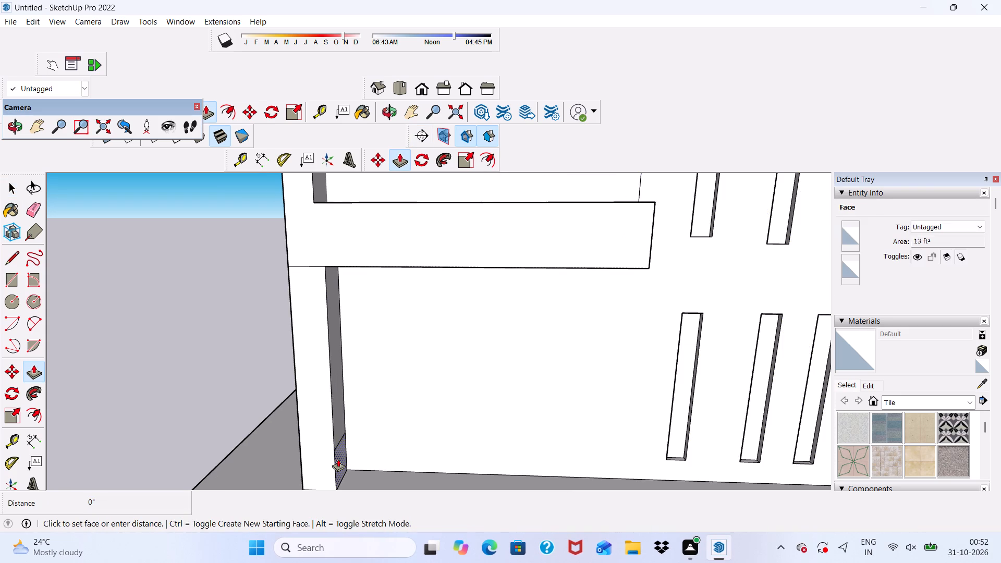
scroll(489, 451, down, 3)
click(615, 317)
scroll(553, 345, down, 2)
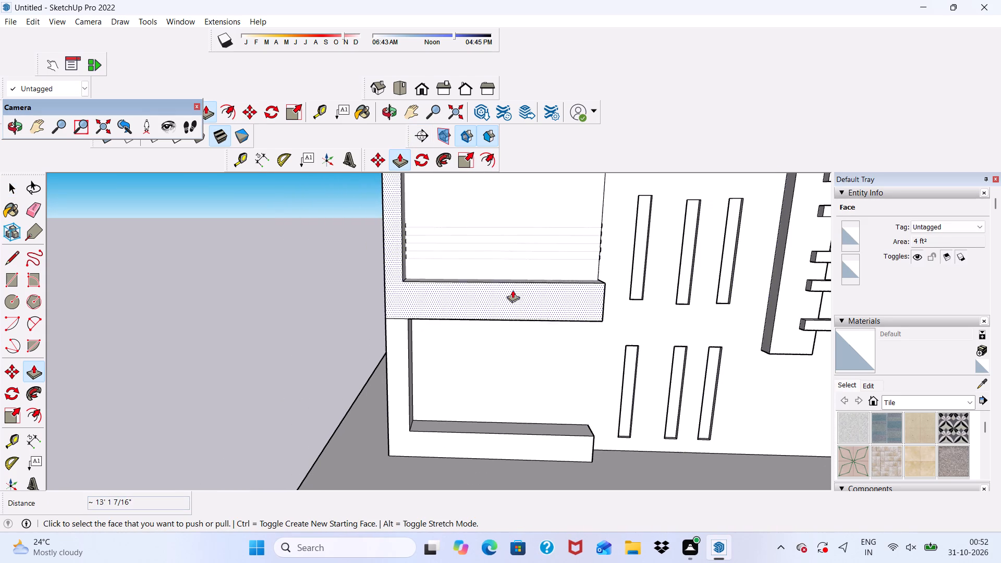
Delete the wall face filling the opening above the balcony.
key(space)
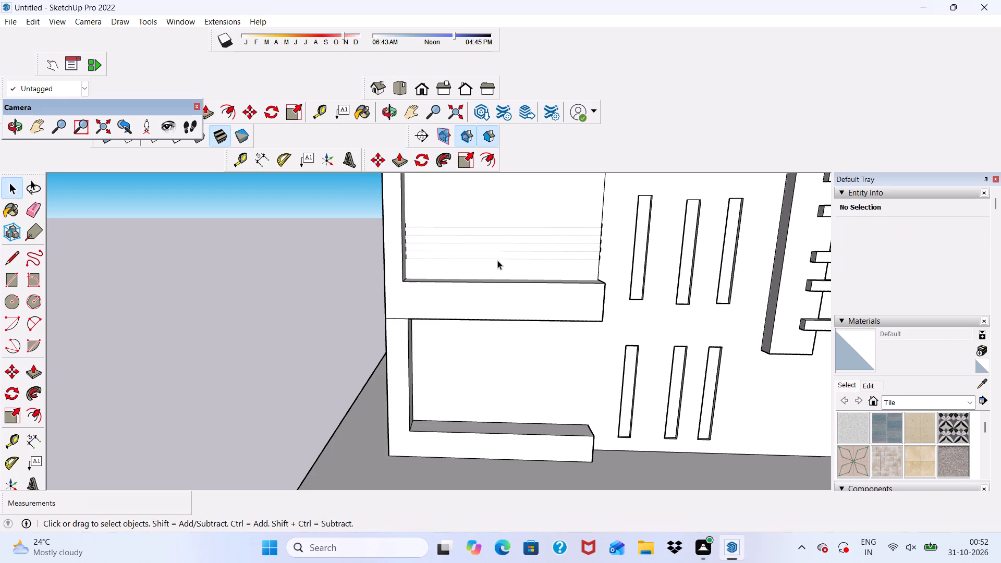
click(472, 262)
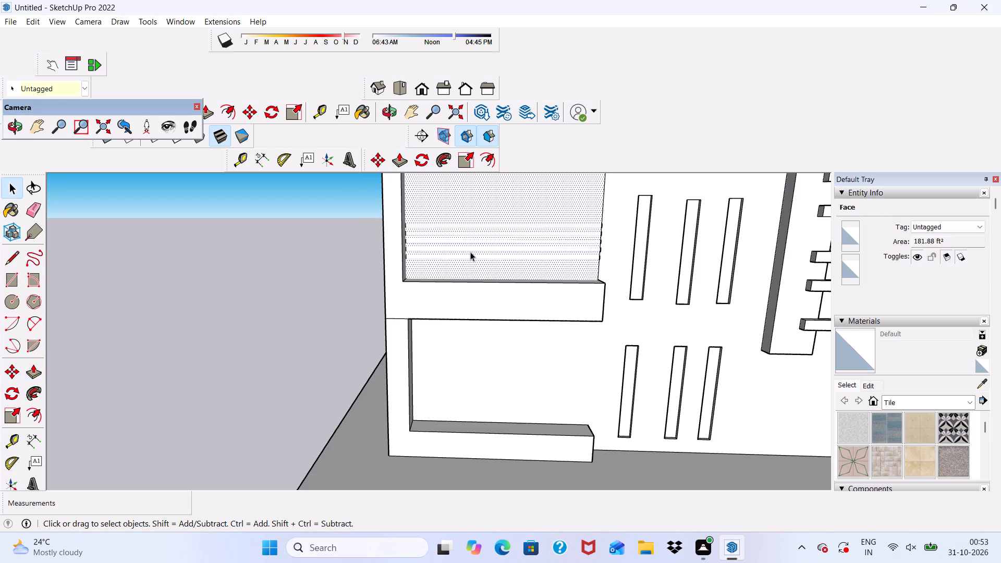
key(Delete)
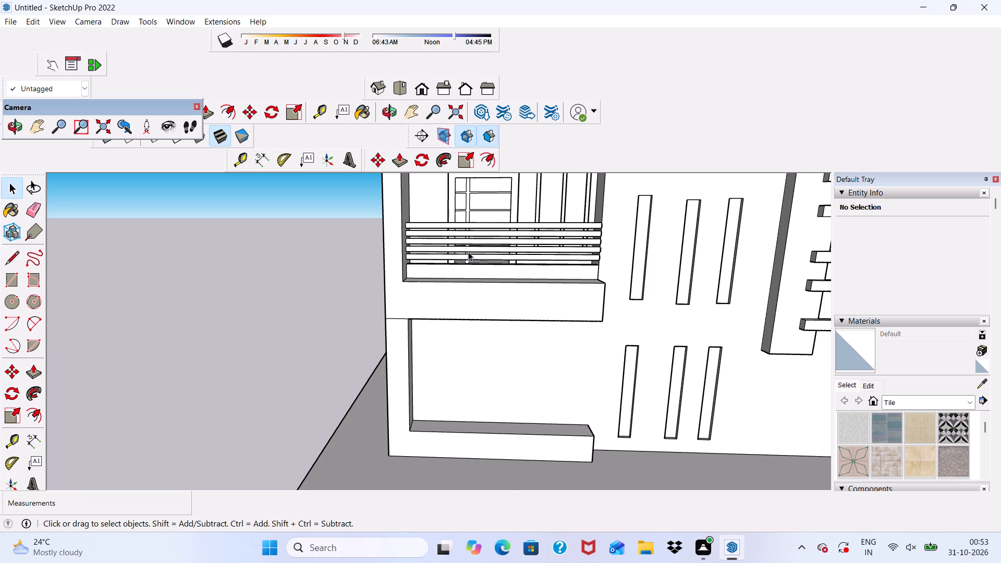
Draw a circle of about 1 3/8" radius on the column's inner side, near its front edge just above the low wall.
scroll(452, 286, down, 1)
middle_drag(546, 386, 444, 397)
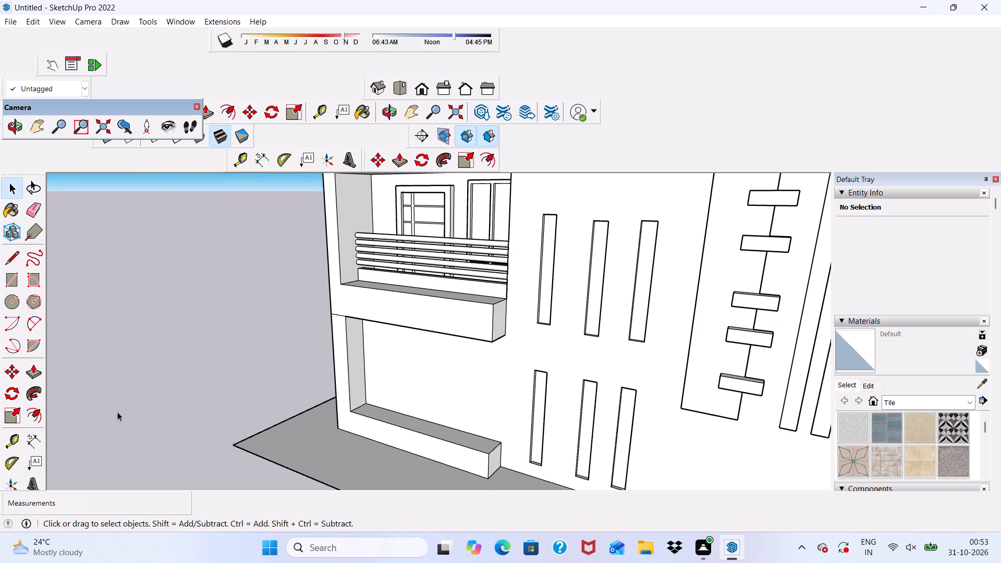
click(3, 299)
scroll(325, 421, up, 4)
scroll(392, 390, up, 3)
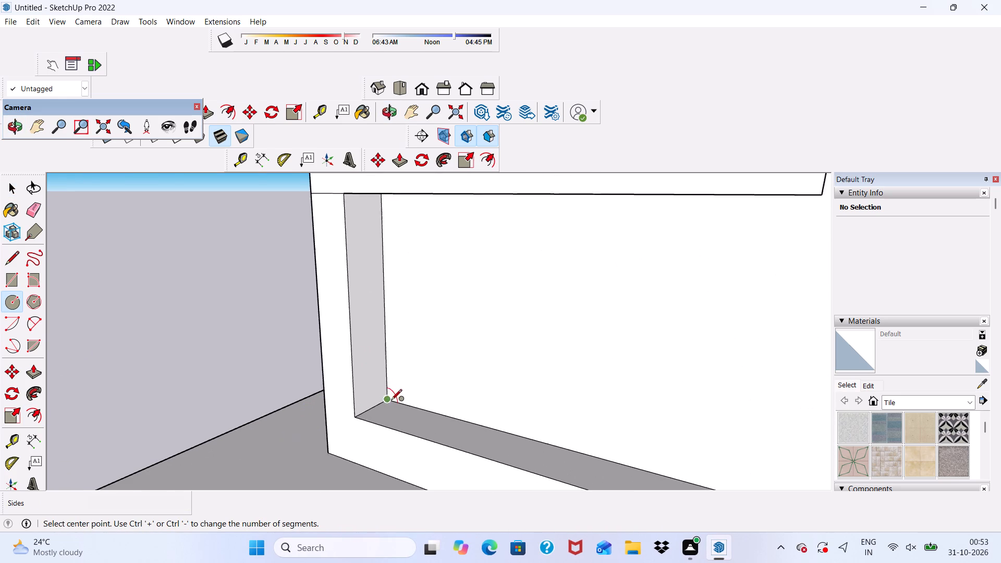
scroll(391, 401, up, 11)
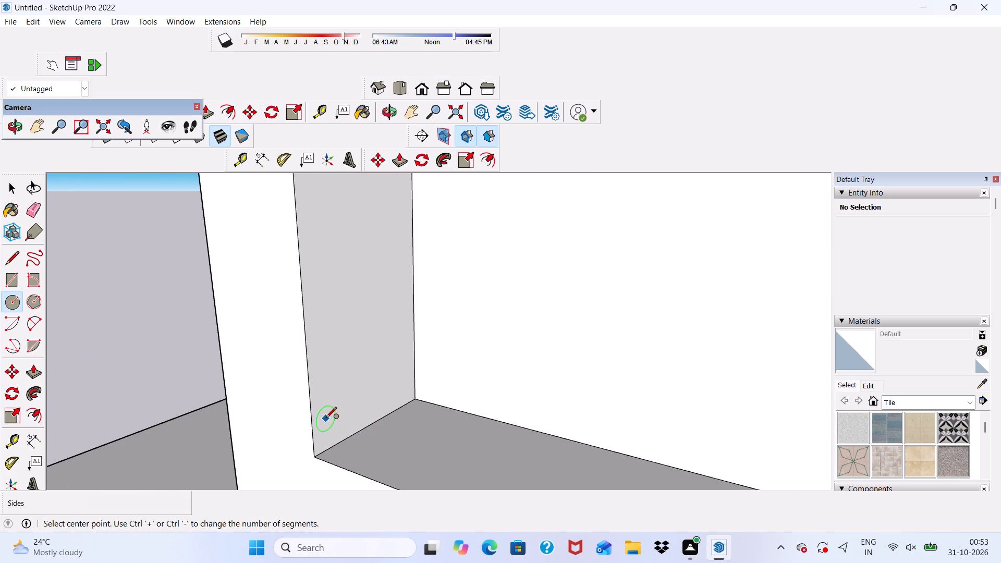
scroll(324, 419, up, 4)
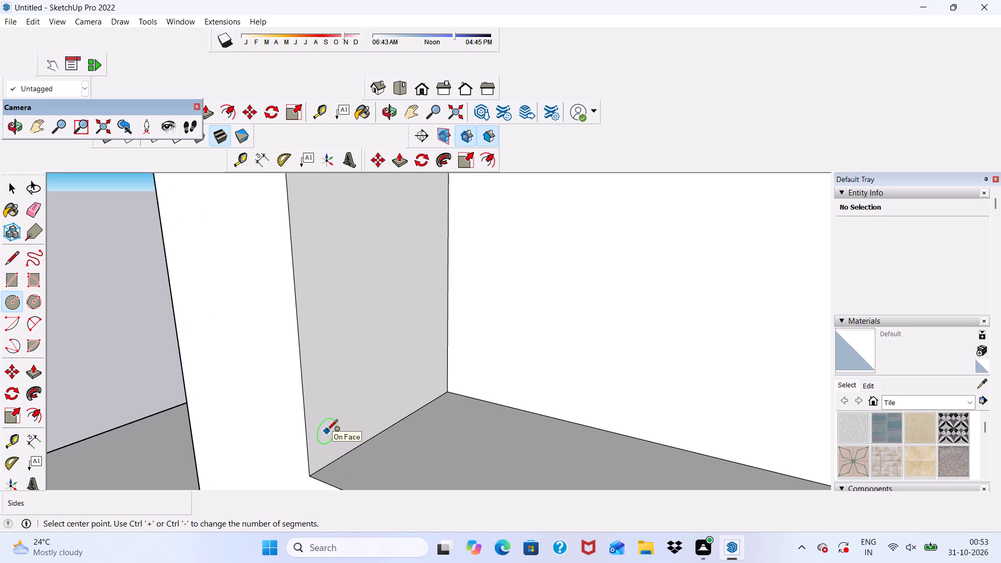
click(327, 431)
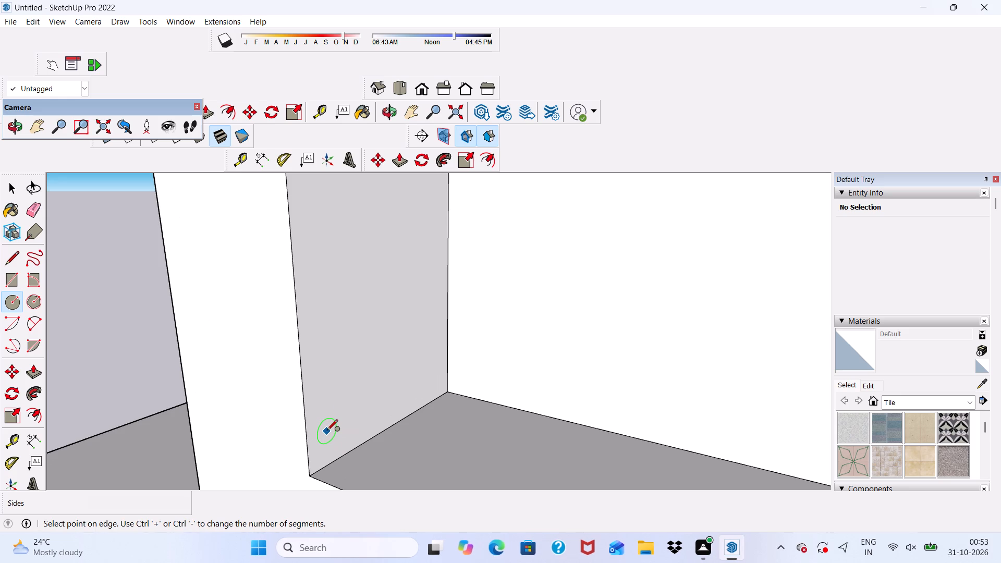
click(322, 418)
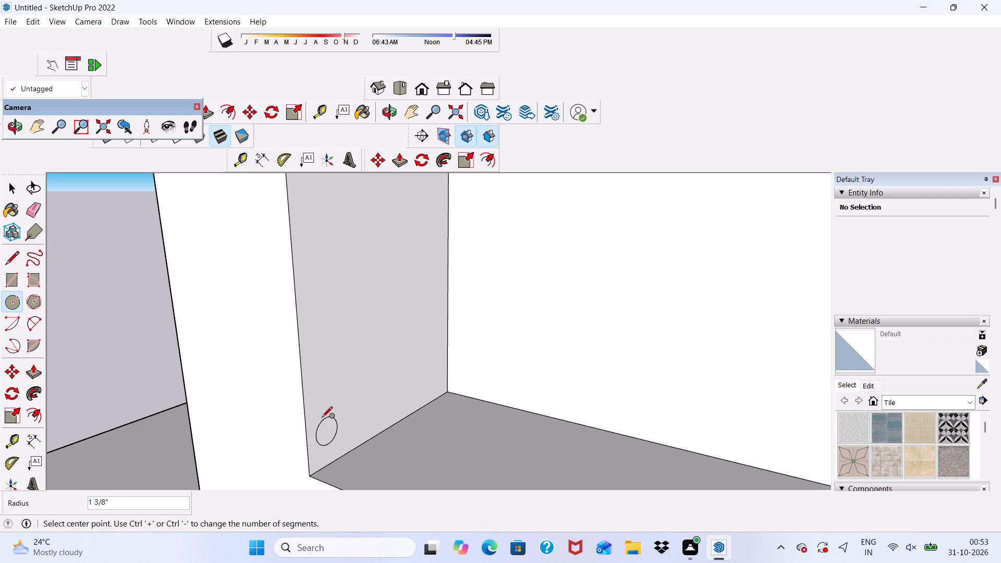
Copy the small circle on the column's inner side straight up by about 4".
scroll(320, 384, down, 5)
scroll(336, 409, up, 5)
key(space)
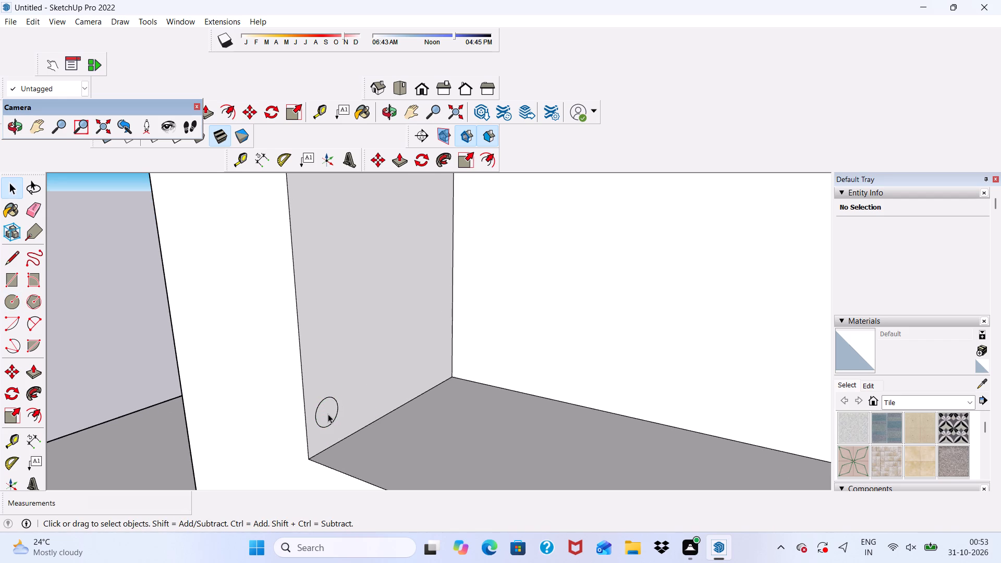
double_click(328, 414)
drag(434, 91, 408, 109)
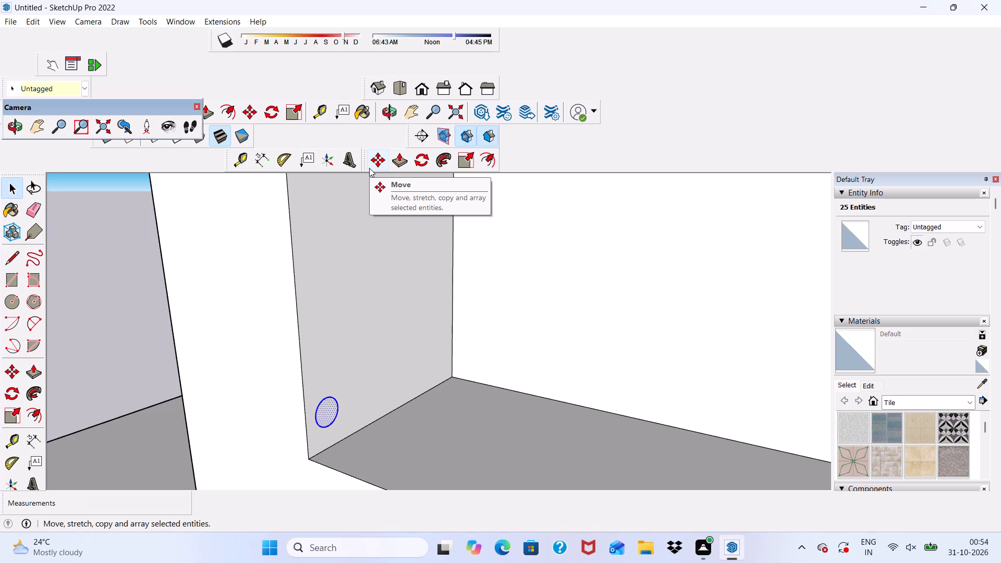
scroll(309, 331, down, 1)
scroll(302, 396, up, 1)
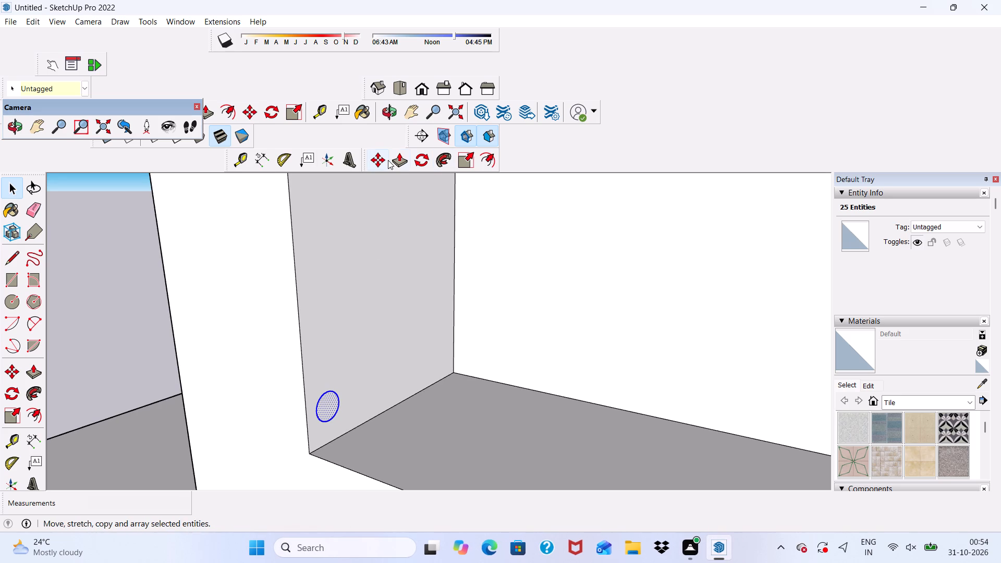
click(381, 158)
click(333, 406)
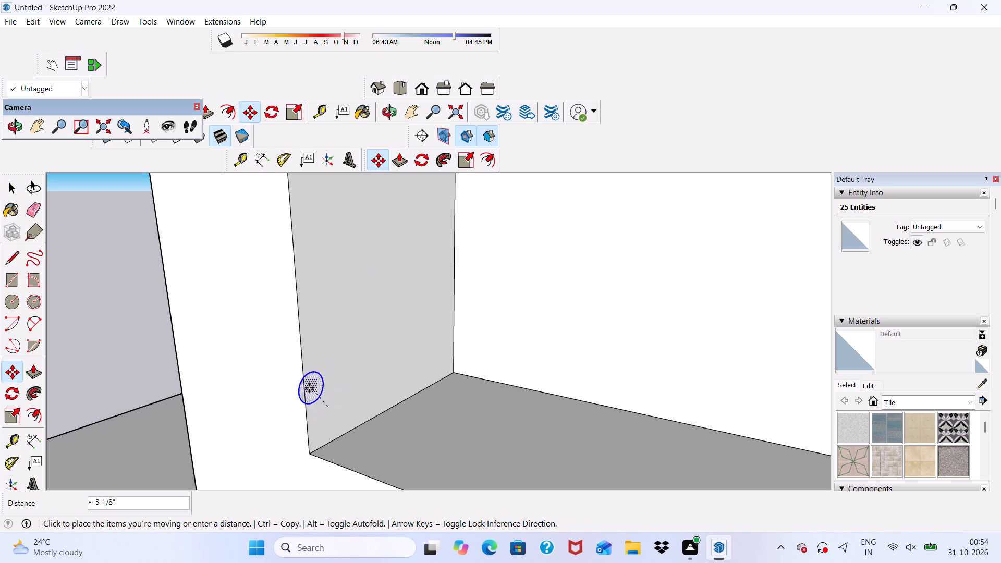
click(327, 364)
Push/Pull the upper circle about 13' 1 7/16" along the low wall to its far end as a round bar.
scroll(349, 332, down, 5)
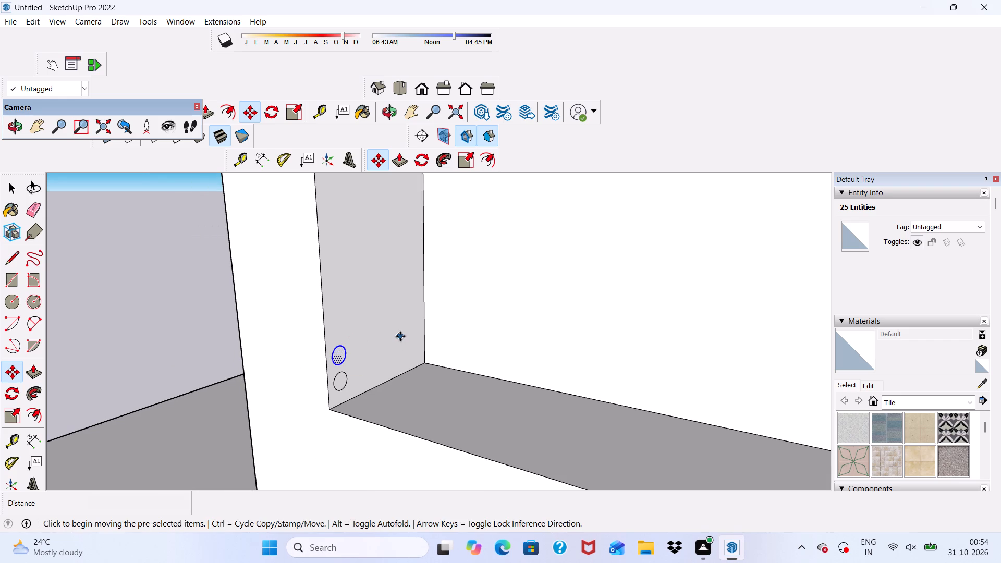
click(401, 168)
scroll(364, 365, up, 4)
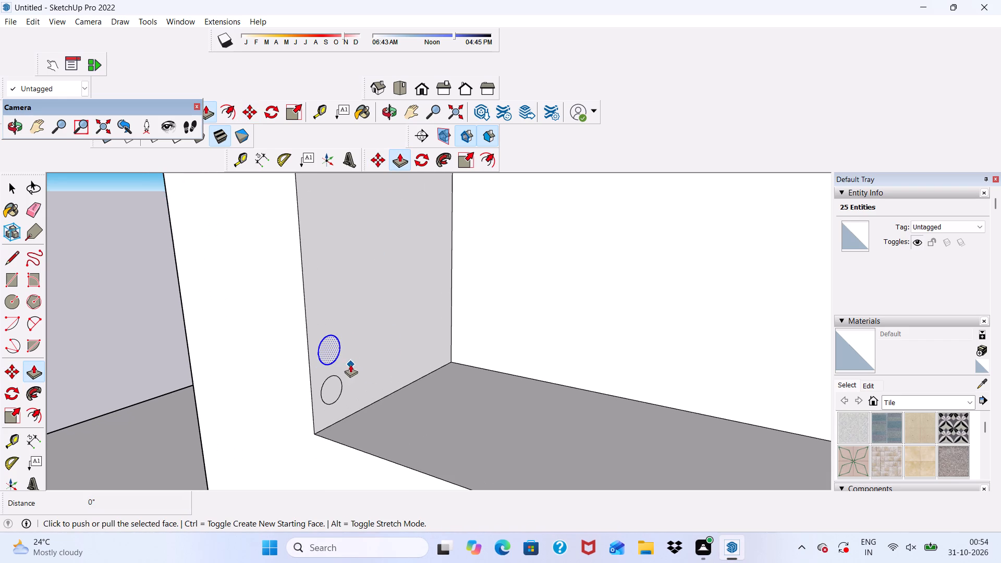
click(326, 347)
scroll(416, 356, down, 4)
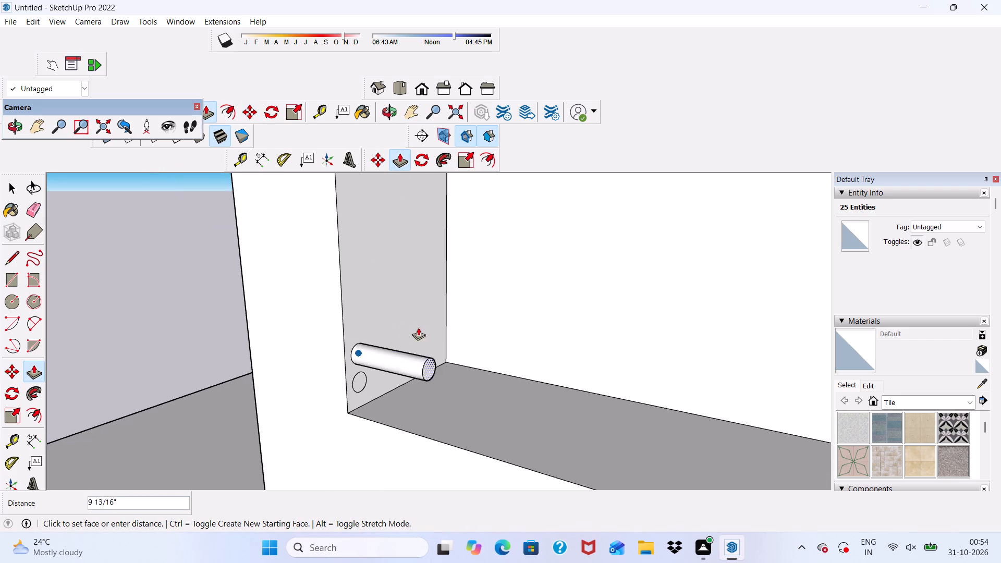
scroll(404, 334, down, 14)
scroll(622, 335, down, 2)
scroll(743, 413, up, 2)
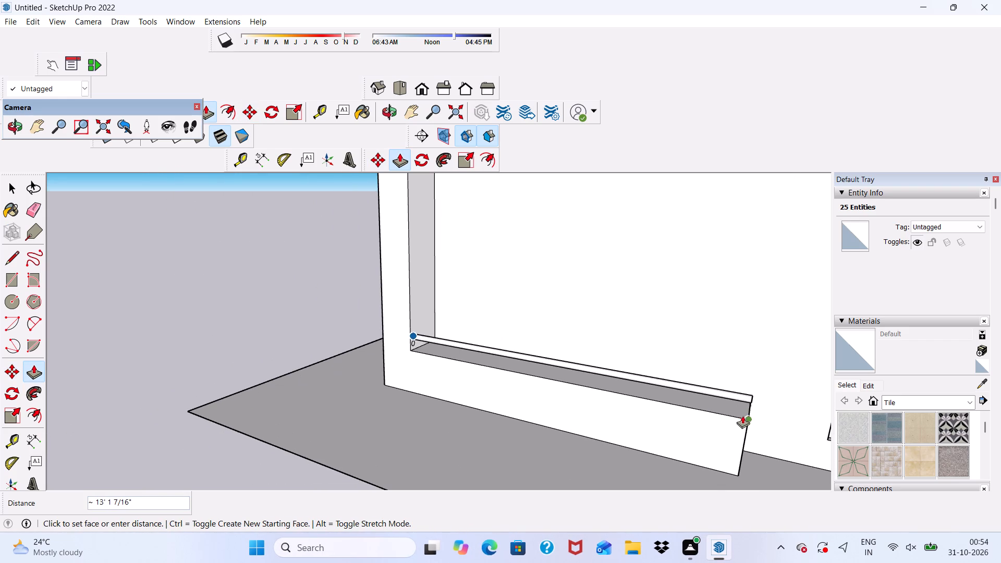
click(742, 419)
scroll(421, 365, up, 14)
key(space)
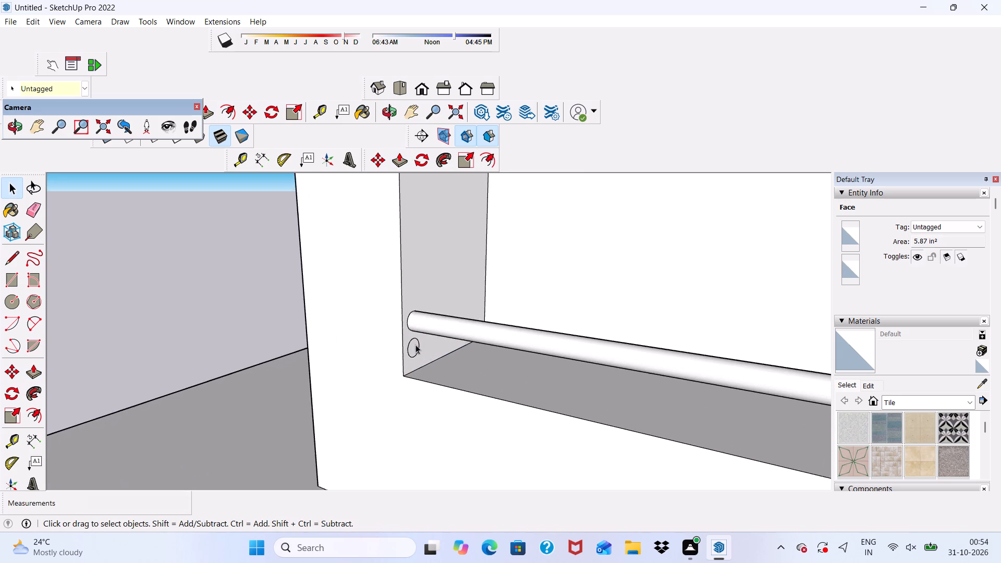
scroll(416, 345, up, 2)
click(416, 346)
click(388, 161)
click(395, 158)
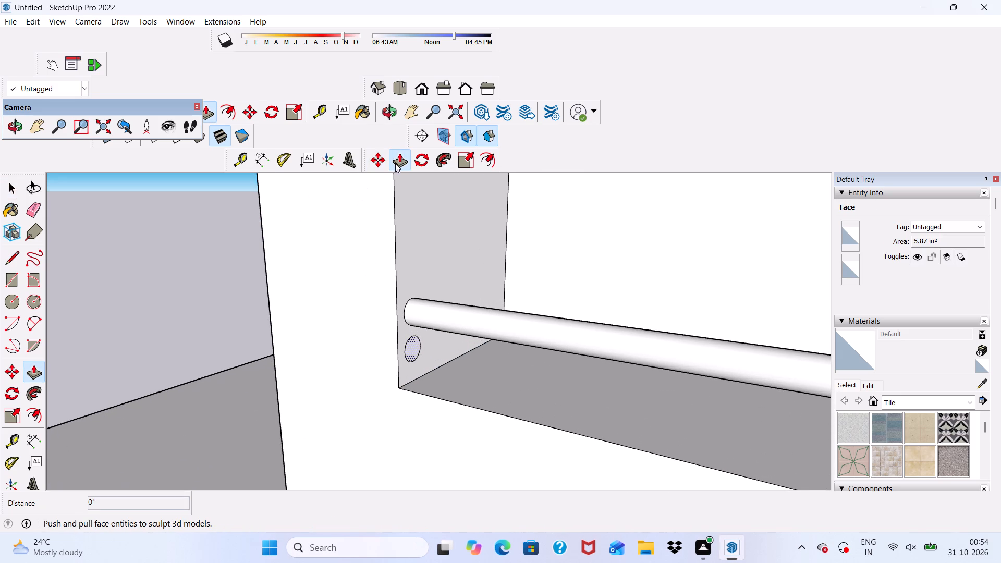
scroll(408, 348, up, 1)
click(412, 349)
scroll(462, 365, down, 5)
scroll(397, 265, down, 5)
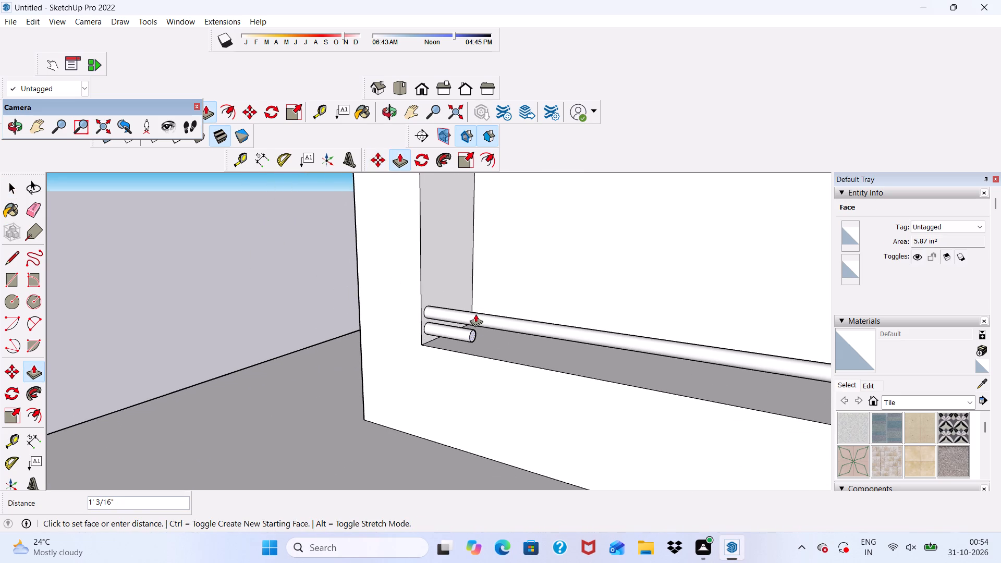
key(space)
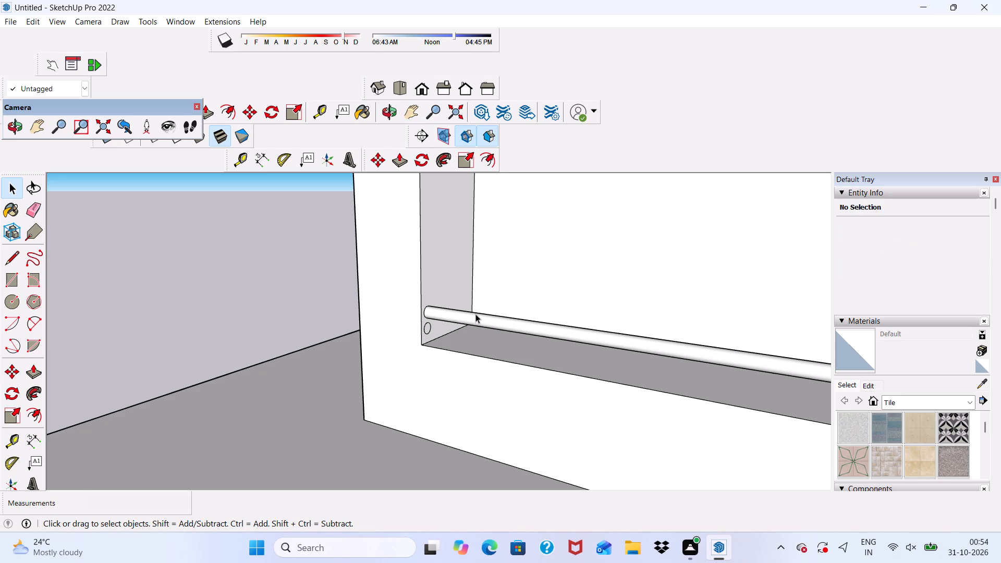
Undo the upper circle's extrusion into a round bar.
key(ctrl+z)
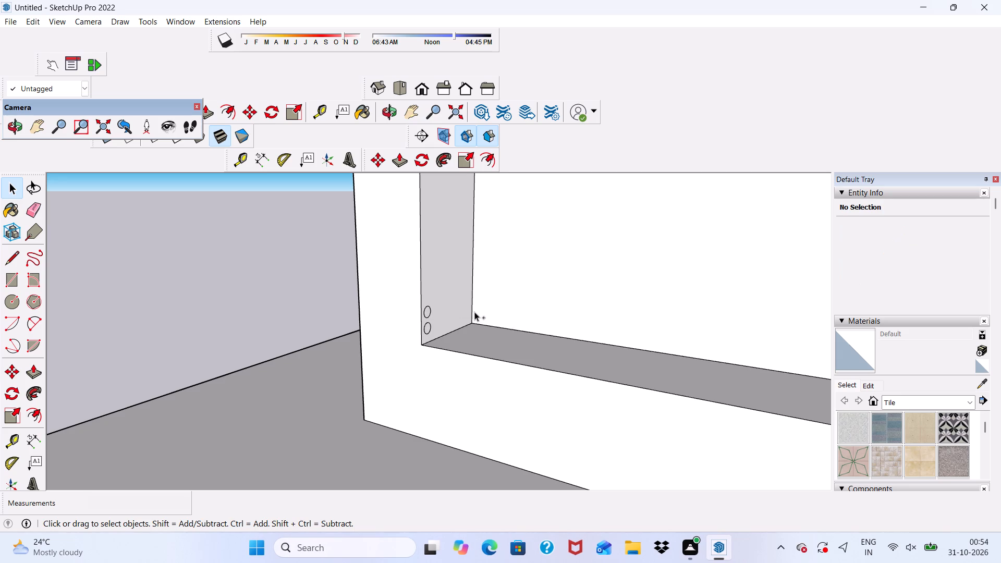
Copy the upper circle on the column's inner side straight up by about 3 1/2" as a third circle.
scroll(416, 302, up, 4)
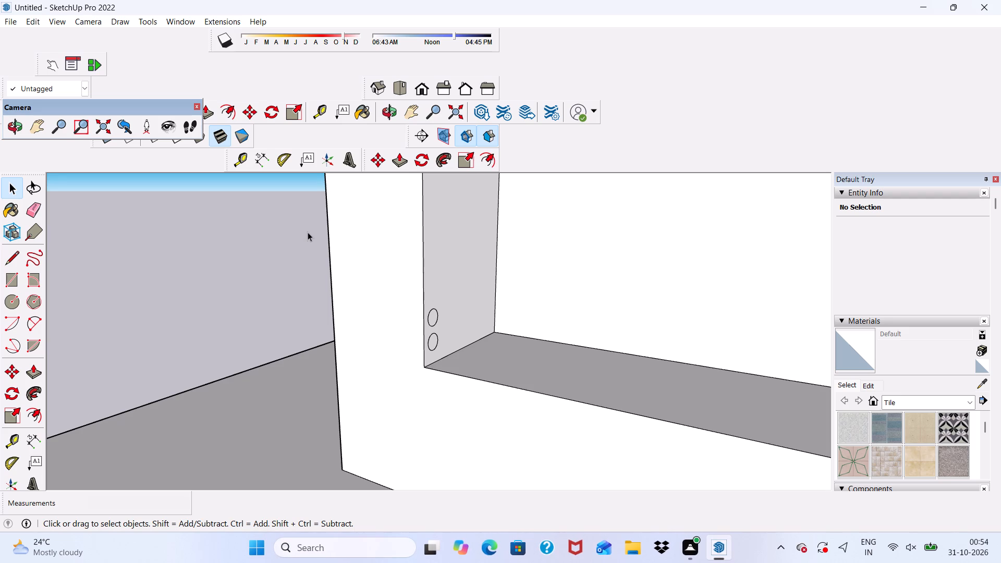
middle_drag(323, 246, 238, 244)
scroll(382, 326, up, 3)
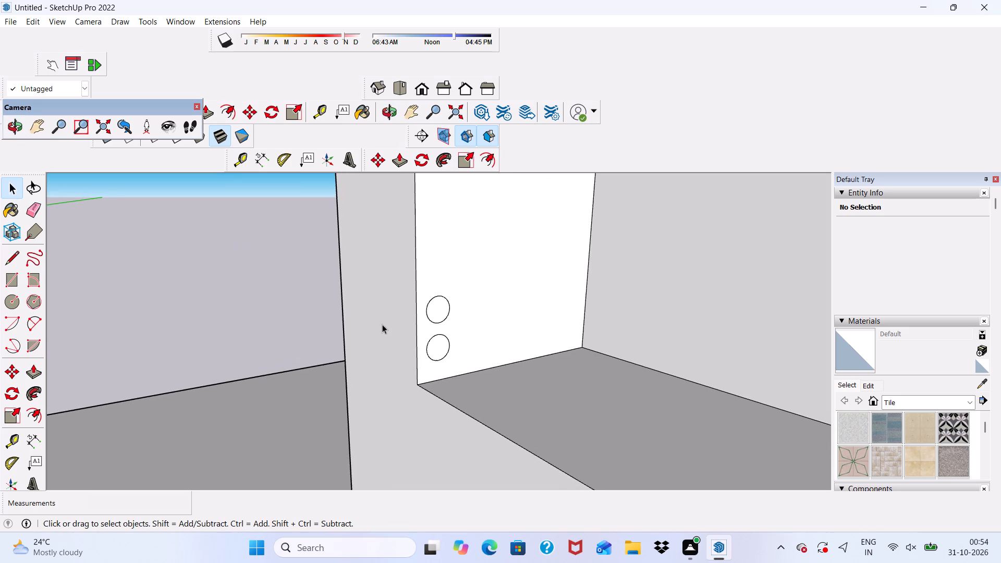
scroll(382, 324, up, 1)
click(440, 314)
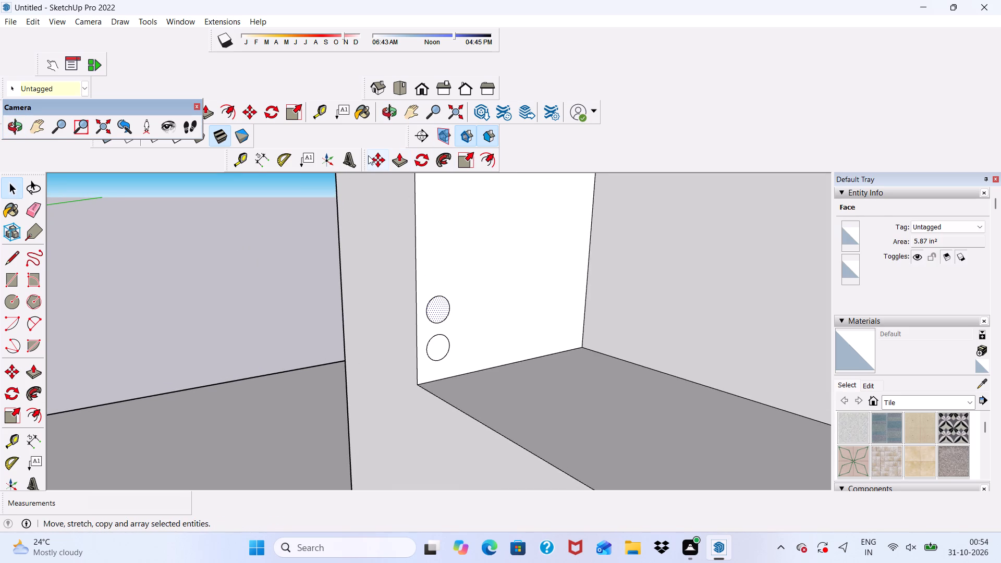
click(369, 154)
click(437, 312)
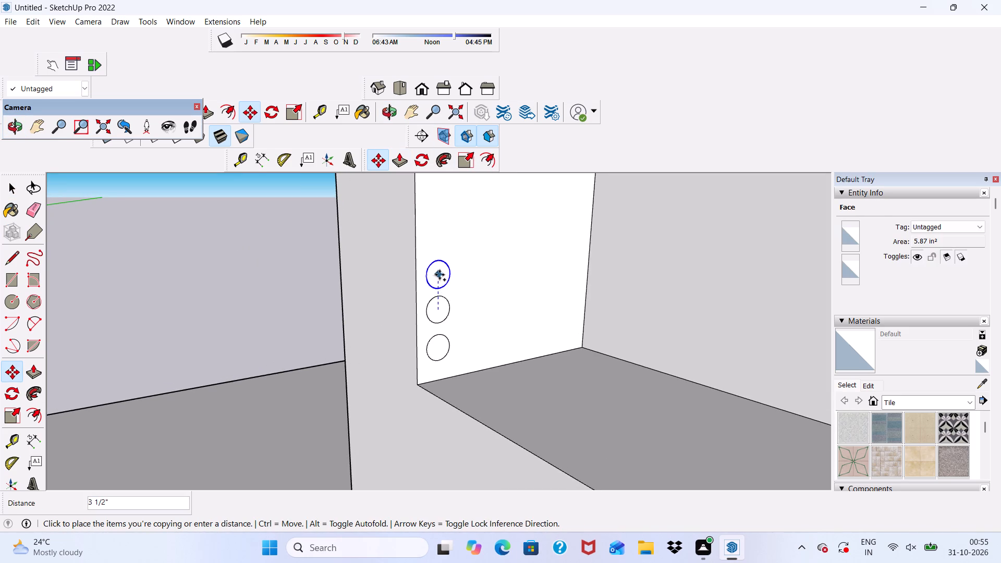
click(440, 275)
Copy the topmost circle upward twice more to make a vertical row of five, placing the last about 3 1/2" higher.
scroll(428, 276, down, 4)
scroll(436, 279, up, 2)
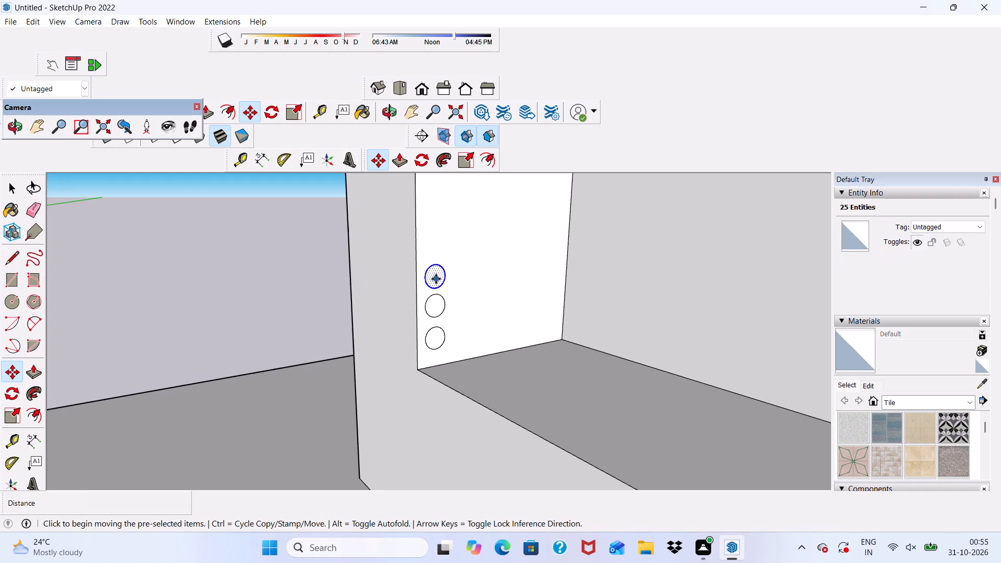
click(438, 275)
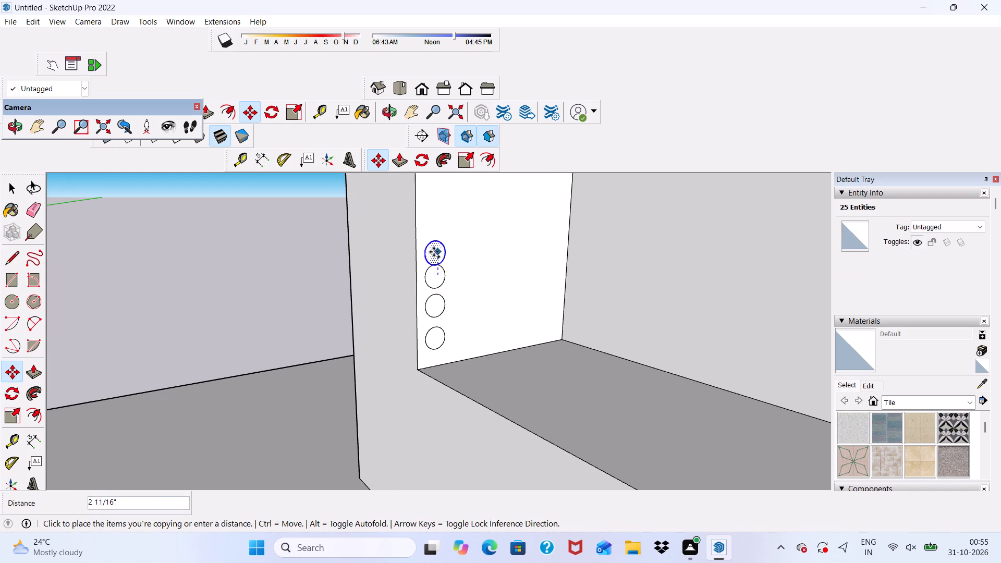
click(432, 242)
scroll(427, 259, down, 5)
middle_drag(449, 274, 425, 328)
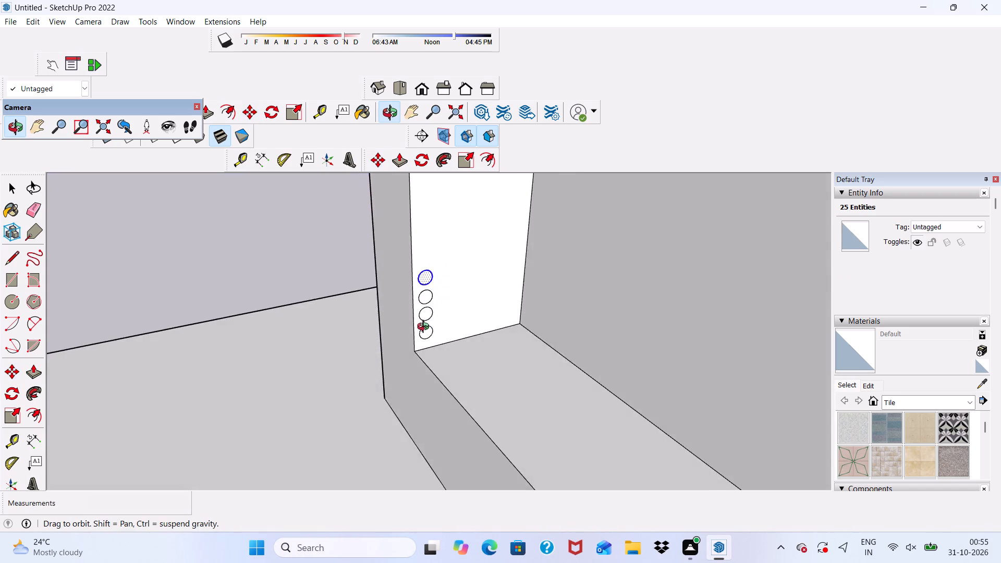
middle_drag(425, 328, 422, 327)
scroll(416, 272, up, 3)
click(429, 275)
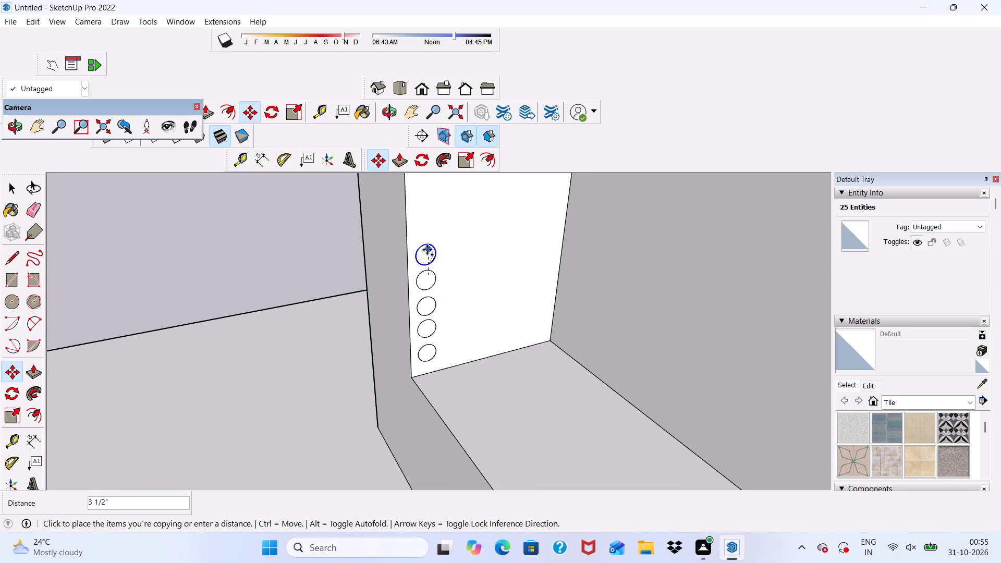
click(427, 250)
key(space)
click(306, 252)
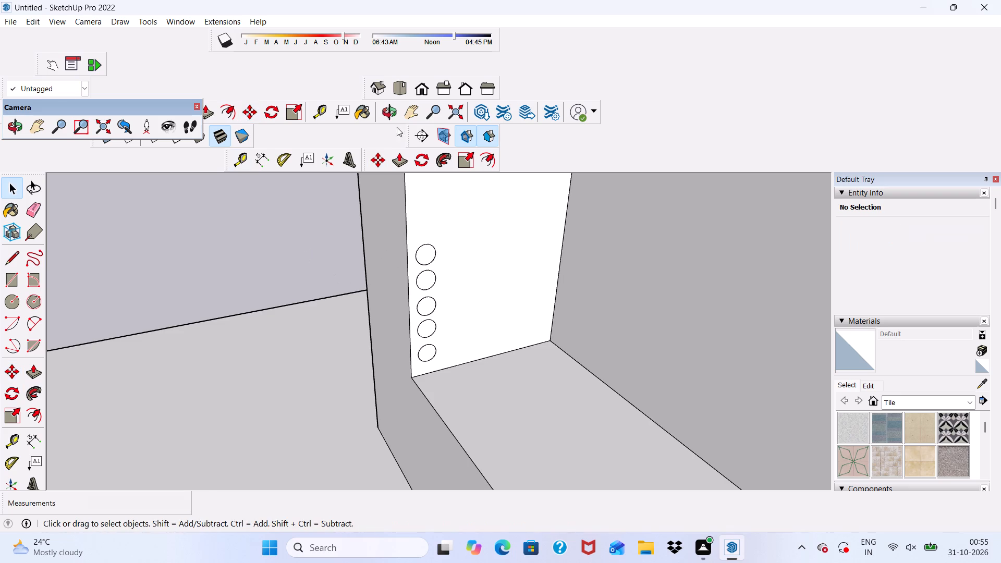
Push/Pull the top circle out about 1 1/16" and a further 13' 3/8" to the low wall's far end as a round bar.
click(395, 167)
scroll(414, 239, down, 4)
middle_drag(438, 299, 440, 300)
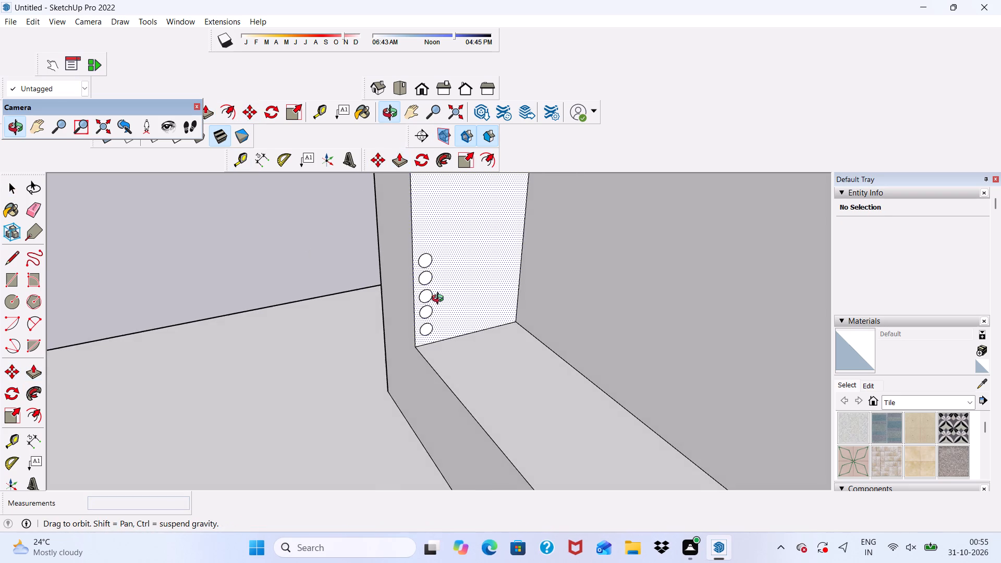
middle_drag(440, 300, 476, 304)
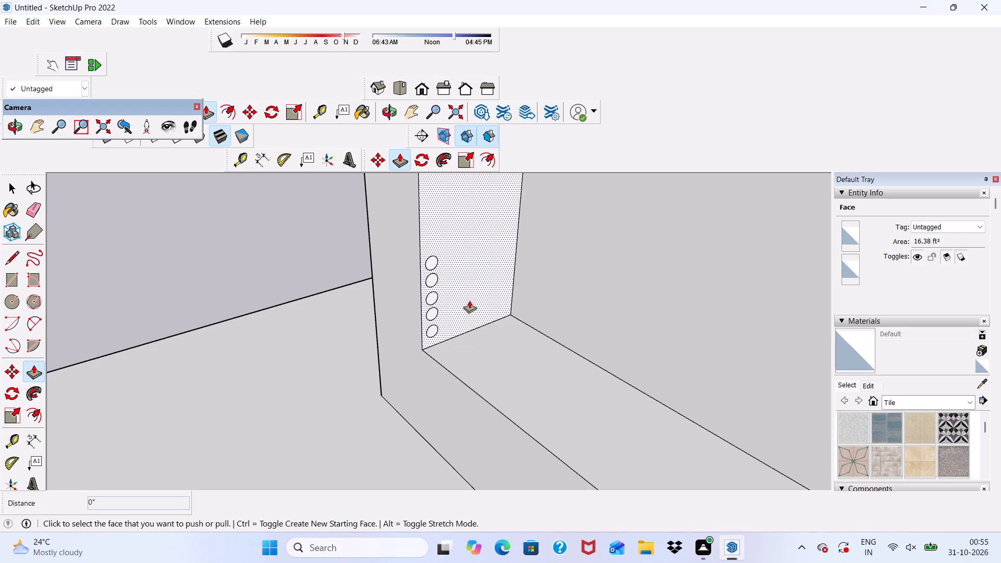
scroll(453, 307, up, 4)
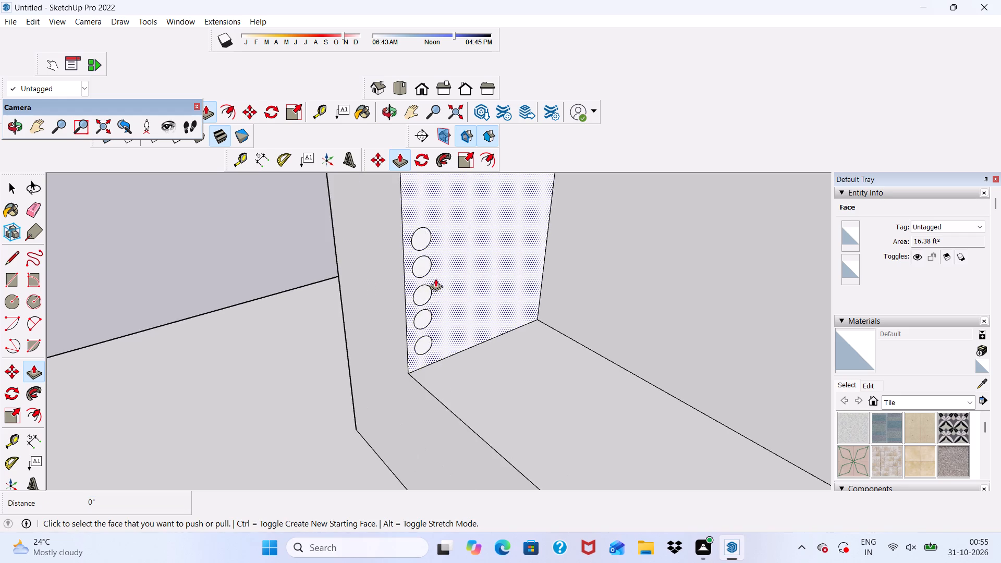
scroll(417, 225, up, 4)
drag(416, 248, 422, 254)
scroll(500, 287, down, 5)
scroll(471, 271, up, 4)
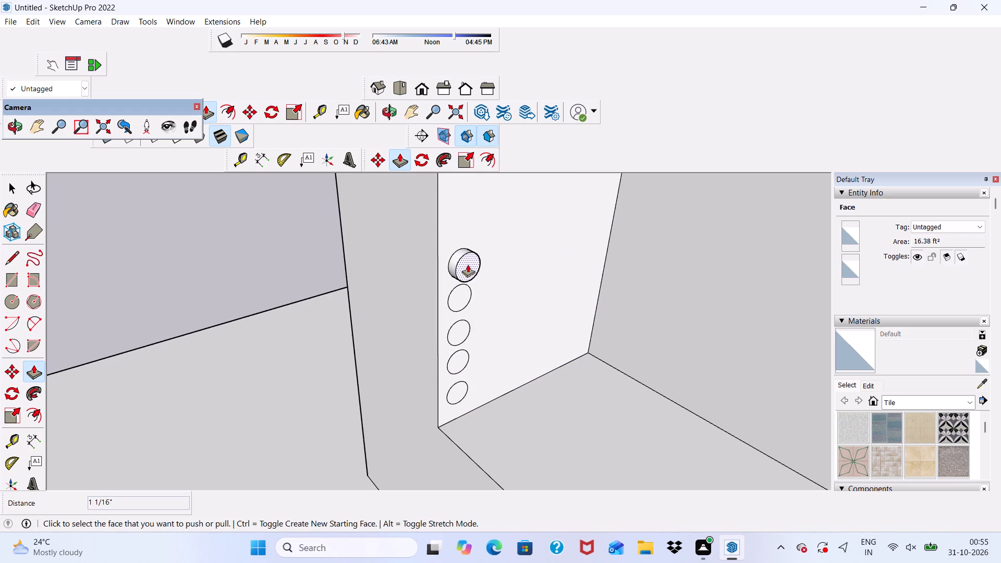
click(467, 264)
scroll(512, 284, down, 3)
scroll(391, 232, down, 5)
scroll(409, 271, down, 11)
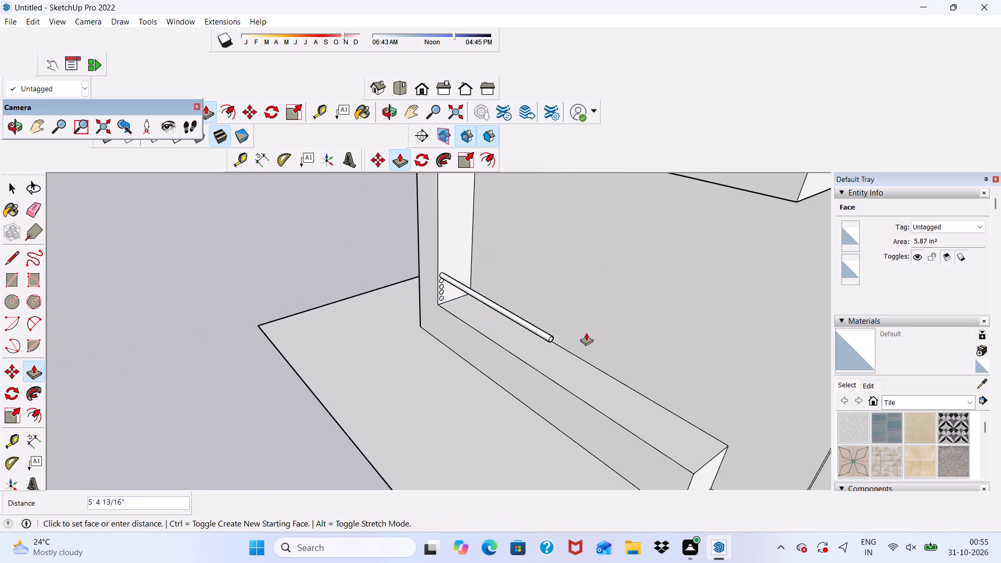
scroll(611, 386, down, 1)
scroll(692, 466, up, 4)
click(676, 463)
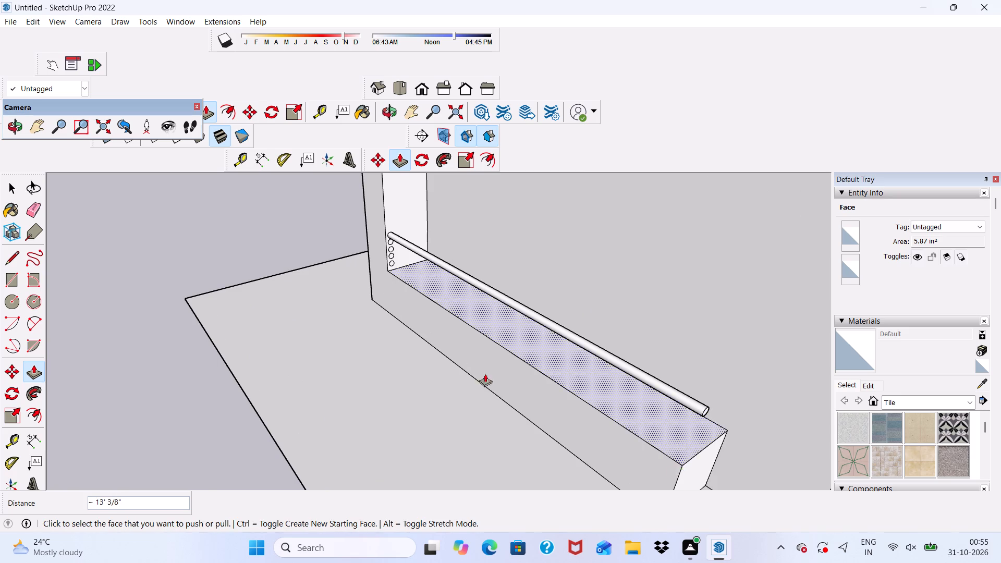
Push/Pull the second circle from the top about 13' 1 7/16", level with the end of the first round bar.
scroll(458, 318, up, 4)
scroll(338, 194, up, 4)
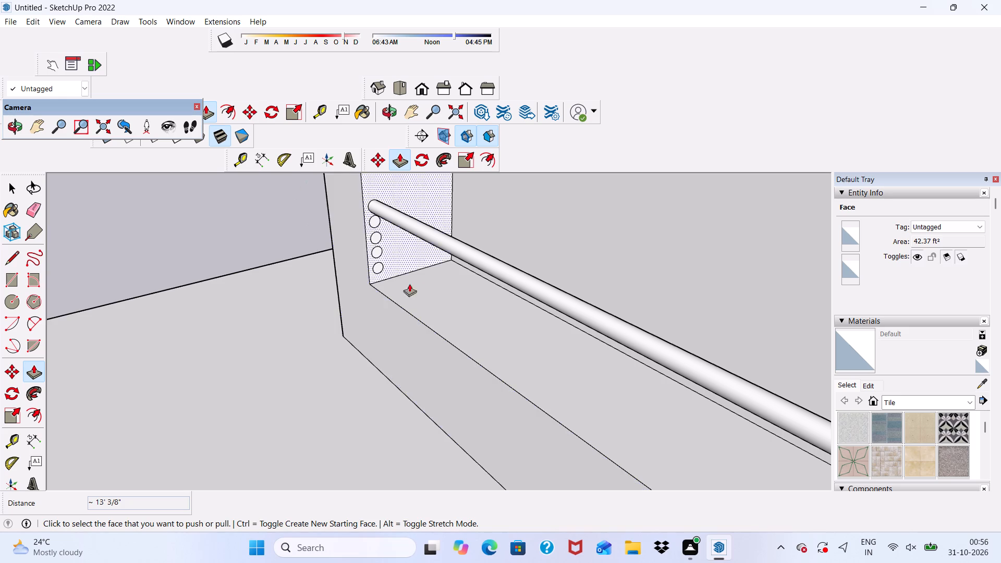
scroll(399, 231, up, 8)
click(357, 216)
scroll(393, 249, down, 4)
scroll(438, 231, down, 2)
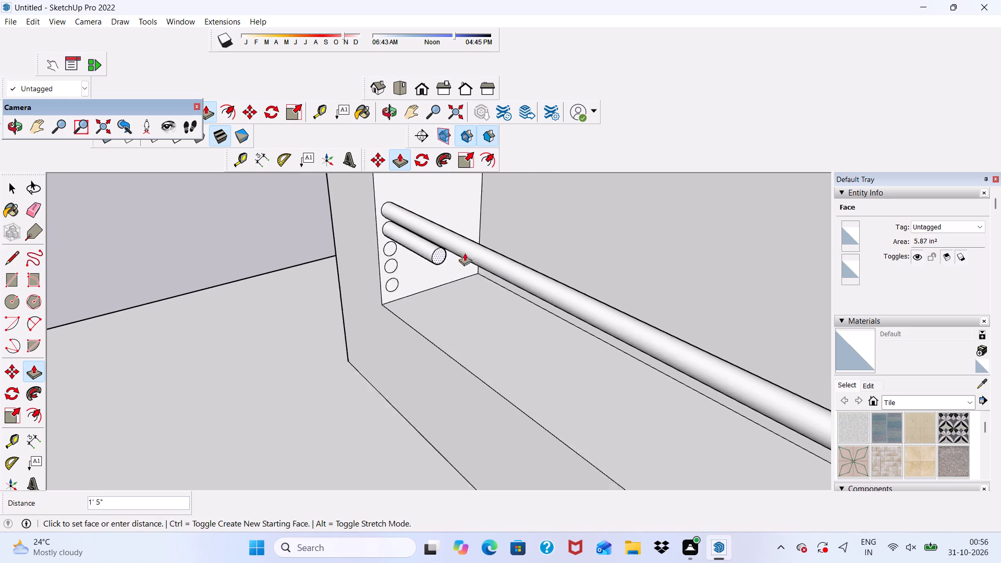
scroll(465, 253, down, 13)
scroll(399, 304, down, 10)
scroll(637, 352, up, 5)
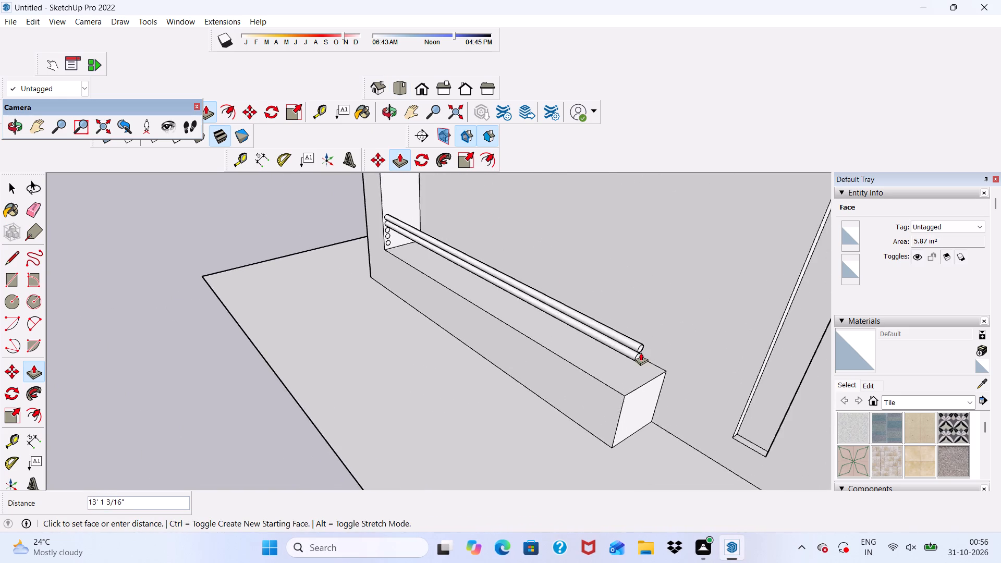
scroll(641, 352, up, 8)
click(641, 345)
Push/Pull the third circle from the top about 13' 1 7/16", level with the ends of the two bars above.
scroll(280, 195, up, 2)
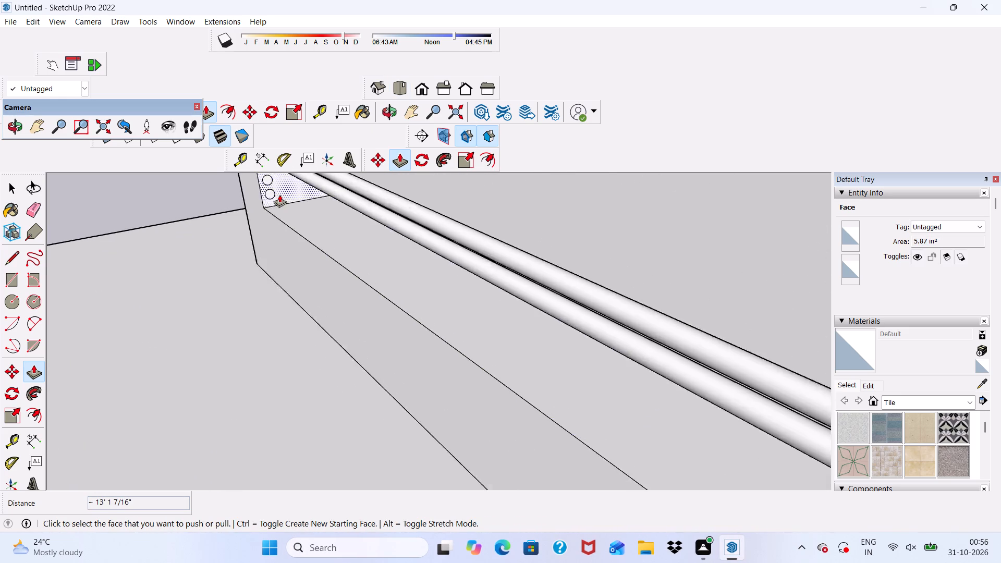
scroll(279, 194, up, 3)
scroll(301, 229, down, 5)
scroll(268, 171, up, 3)
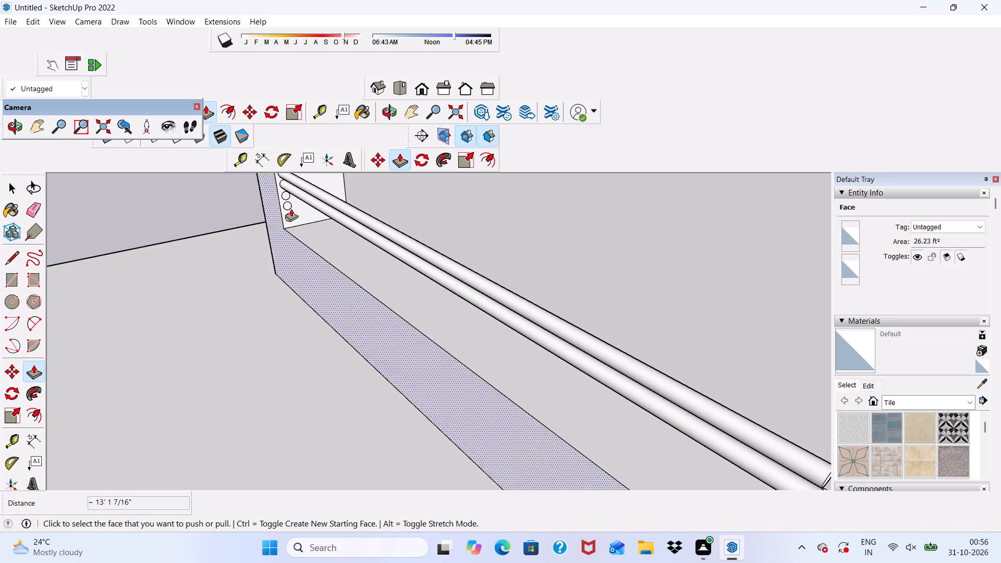
scroll(299, 222, down, 5)
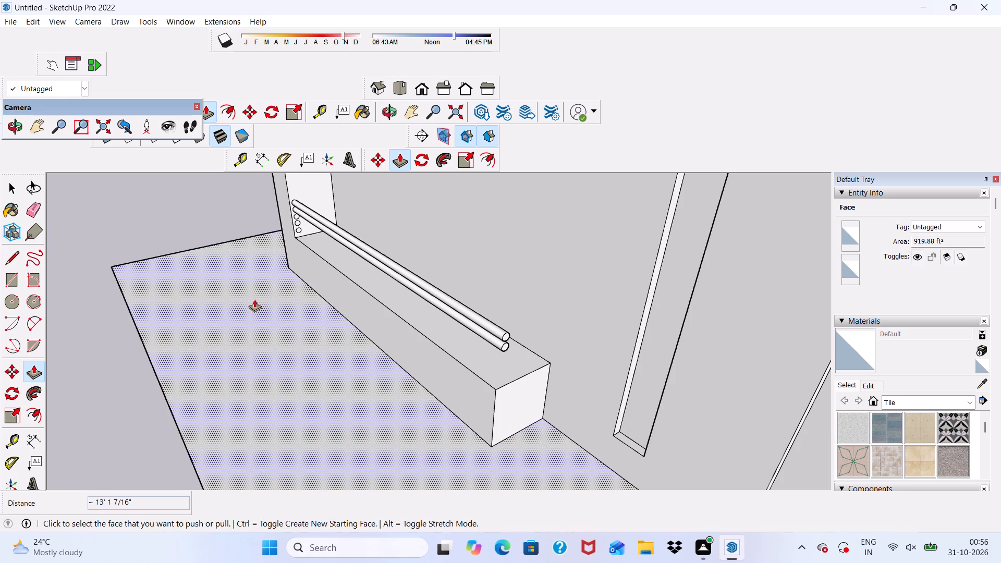
scroll(263, 230, up, 8)
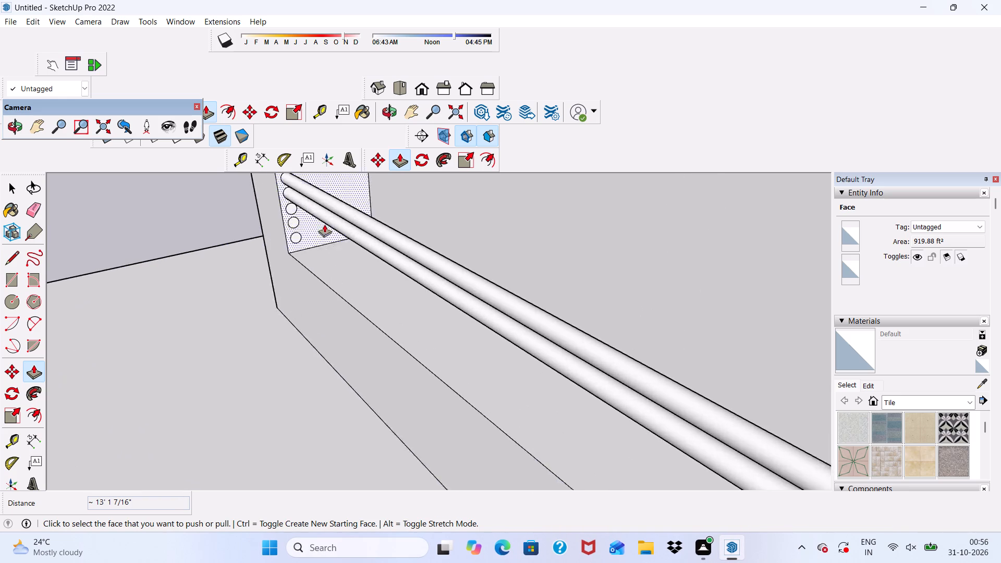
scroll(324, 224, up, 9)
click(280, 204)
scroll(328, 267, down, 7)
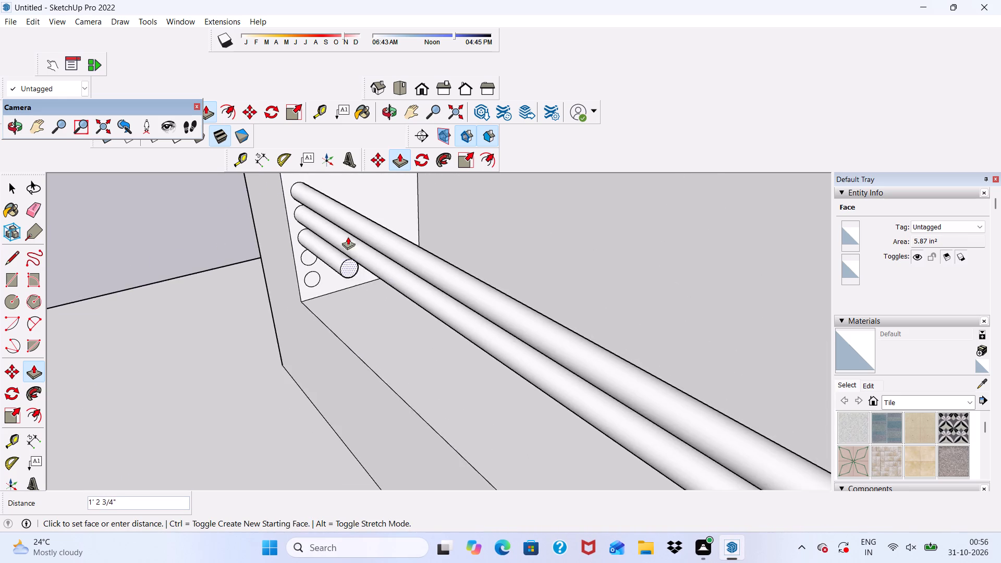
scroll(348, 237, down, 10)
scroll(442, 259, down, 9)
scroll(658, 383, up, 10)
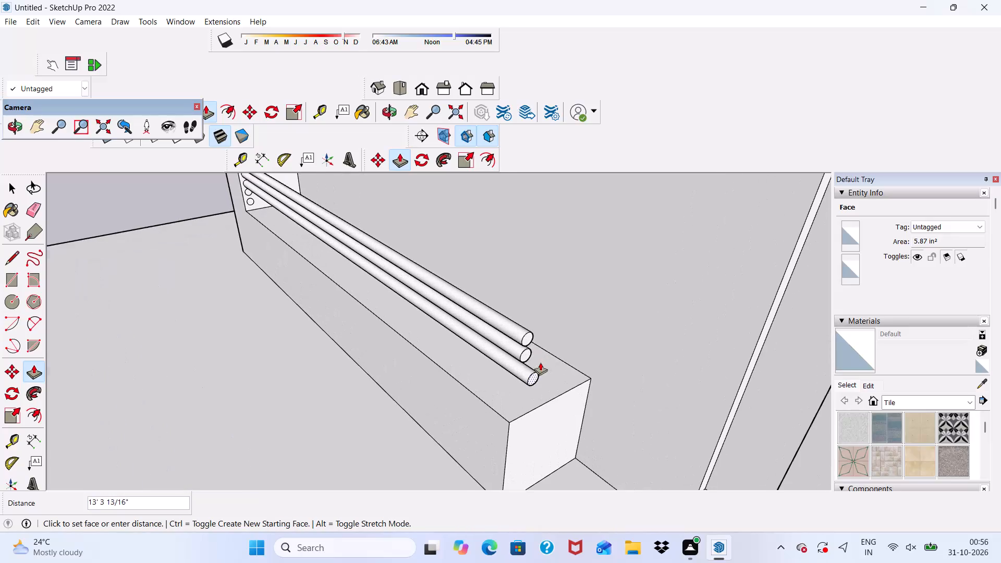
click(528, 353)
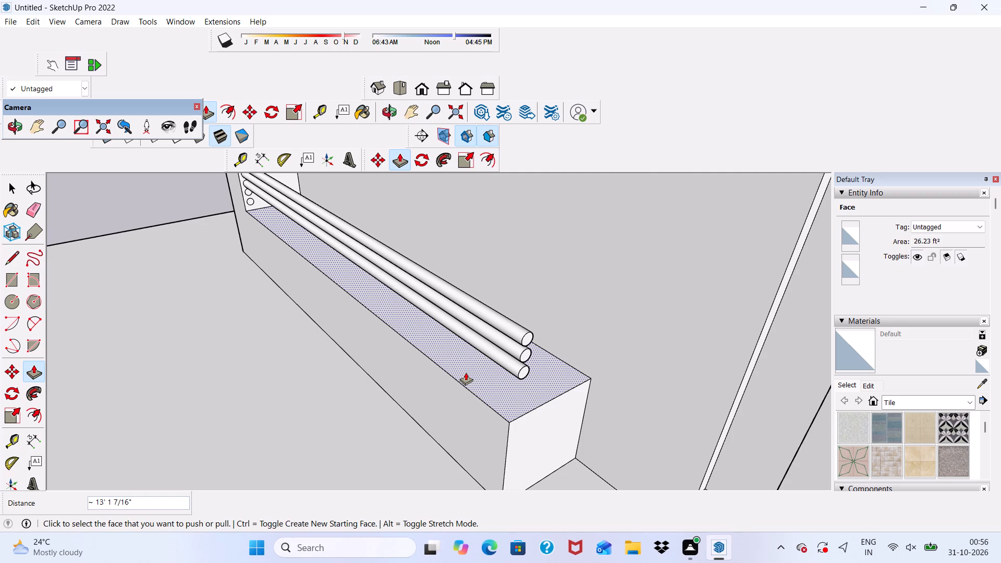
Push/Pull the fourth circle from the top about 13' 1 7/16", level with the ends of the bars above.
scroll(487, 382, down, 3)
scroll(353, 284, up, 6)
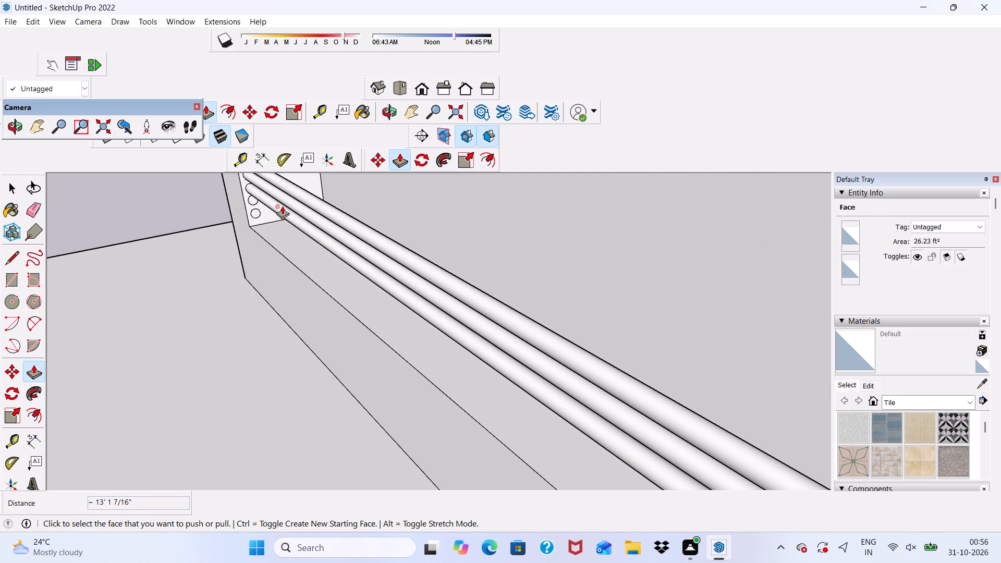
scroll(292, 222, down, 1)
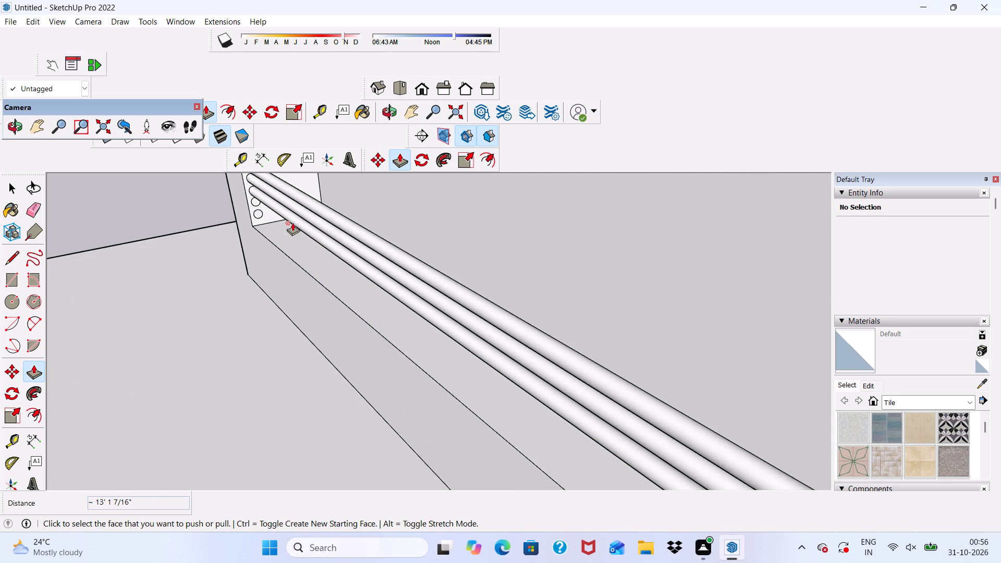
scroll(292, 223, down, 1)
scroll(247, 167, up, 17)
scroll(255, 210, down, 4)
scroll(225, 178, up, 6)
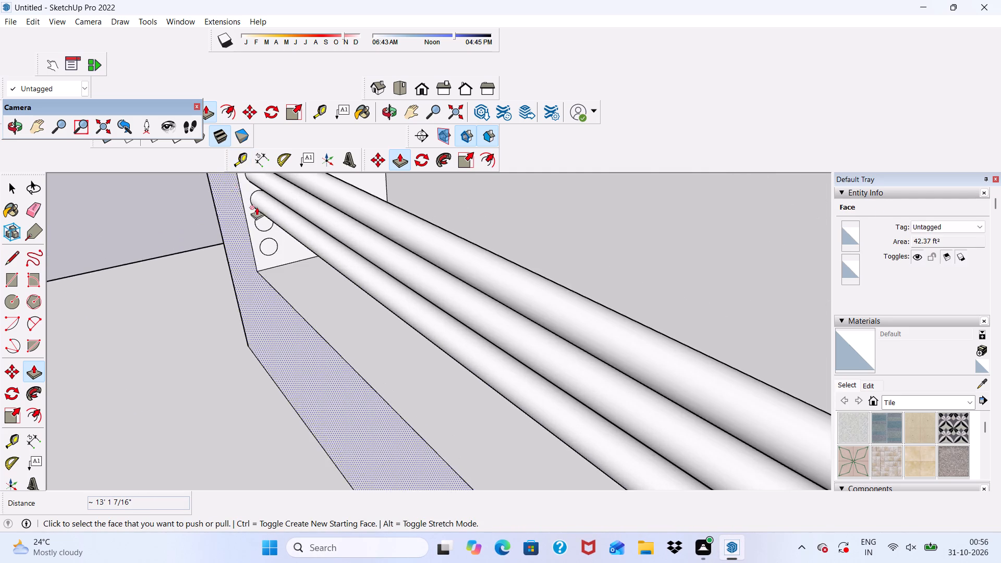
scroll(257, 207, up, 9)
click(247, 203)
scroll(285, 249, down, 5)
scroll(280, 170, down, 6)
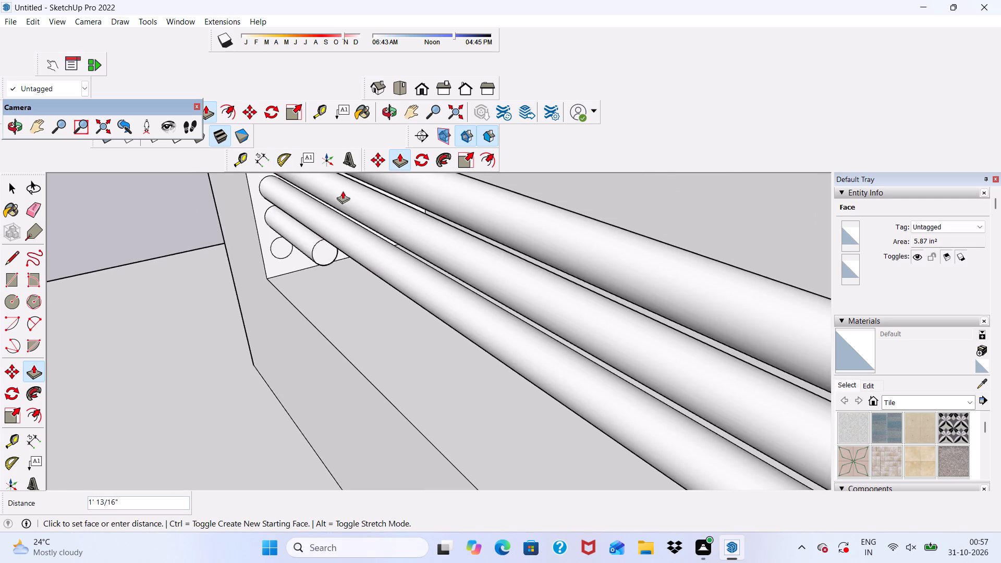
scroll(334, 207, down, 10)
scroll(475, 278, down, 5)
scroll(466, 190, down, 6)
scroll(444, 316, down, 3)
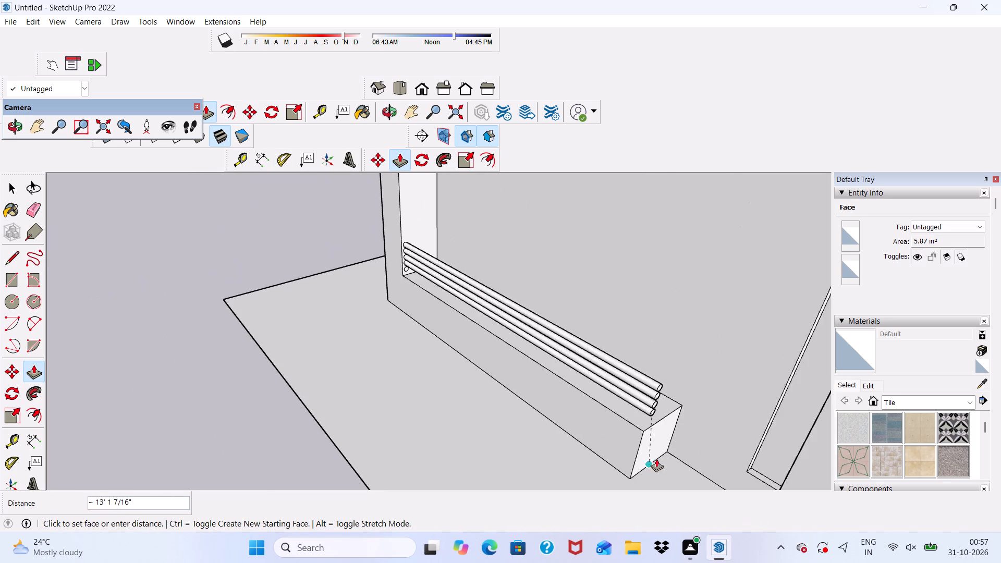
scroll(660, 458, up, 6)
click(640, 358)
Push/Pull the bottom circle about 13' 1 7/16", level with the other four bars, as the fifth railing bar.
scroll(258, 114, up, 2)
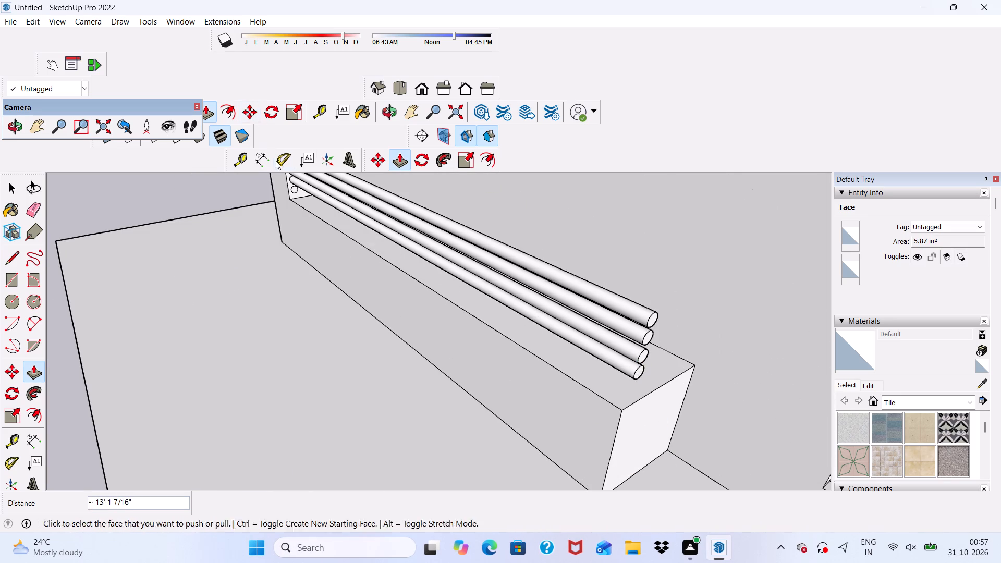
scroll(276, 161, up, 3)
scroll(312, 193, up, 9)
click(283, 188)
scroll(328, 237, down, 2)
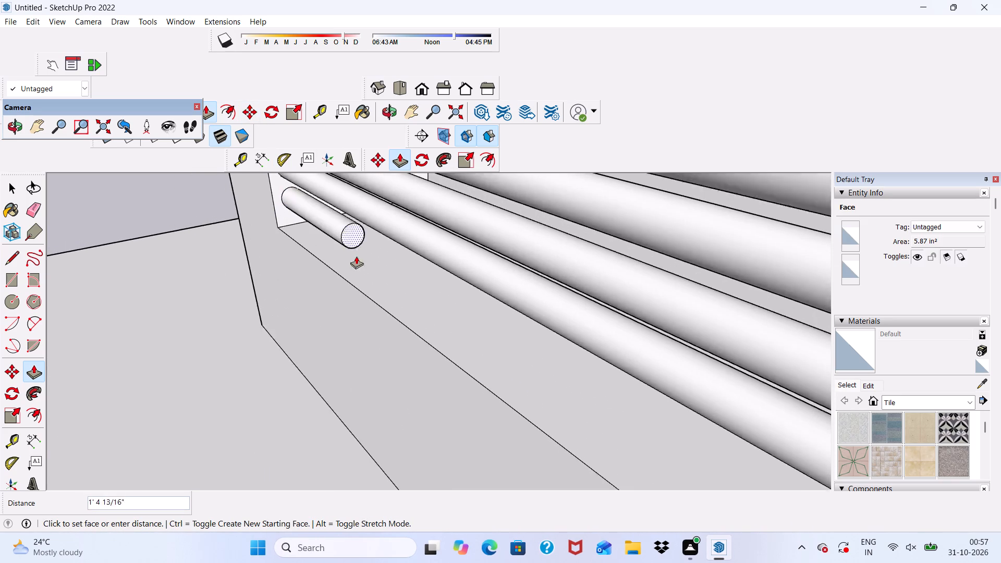
scroll(356, 256, down, 8)
scroll(402, 282, down, 5)
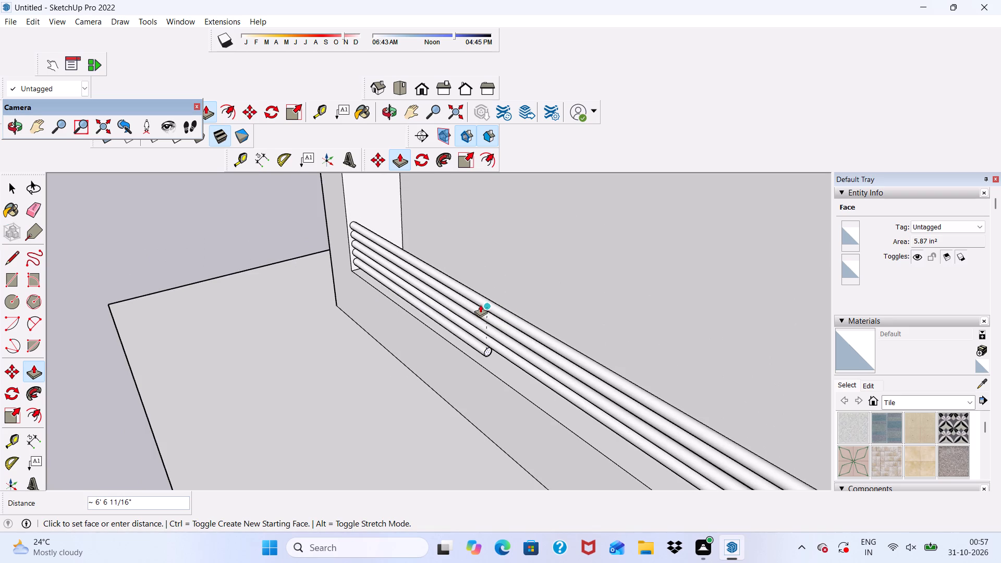
scroll(431, 274, down, 7)
scroll(558, 385, up, 5)
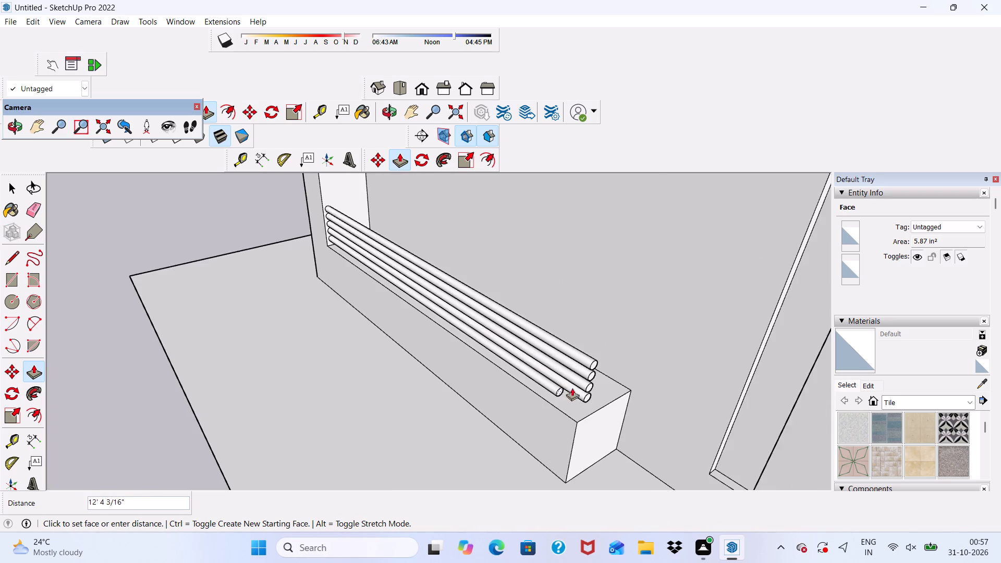
scroll(591, 395, up, 3)
click(592, 395)
Examine the five stacked railing bars above the low wall from the end and from the front.
middle_drag(588, 381, 389, 233)
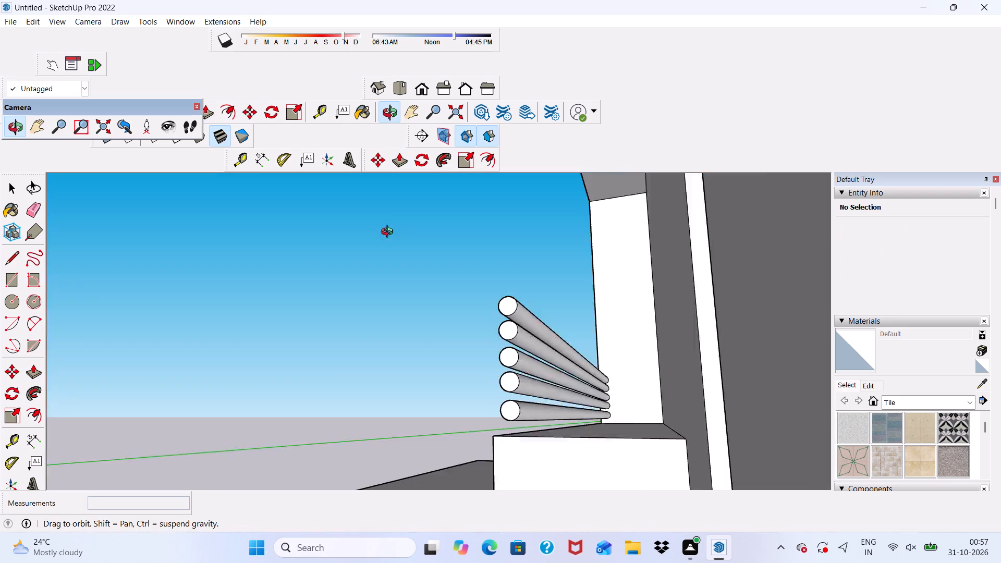
middle_drag(389, 233, 498, 244)
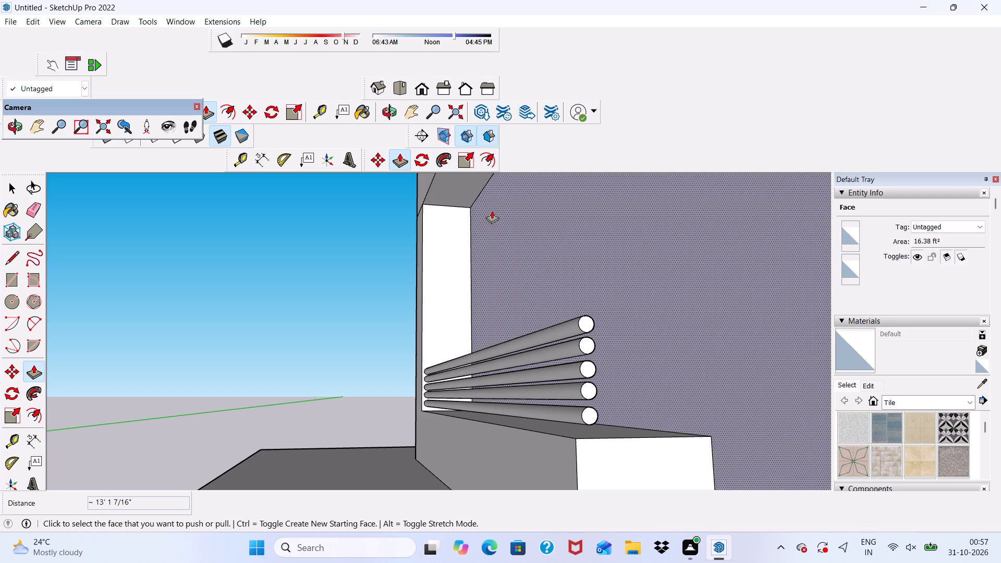
scroll(530, 323, down, 1)
middle_drag(540, 333, 583, 360)
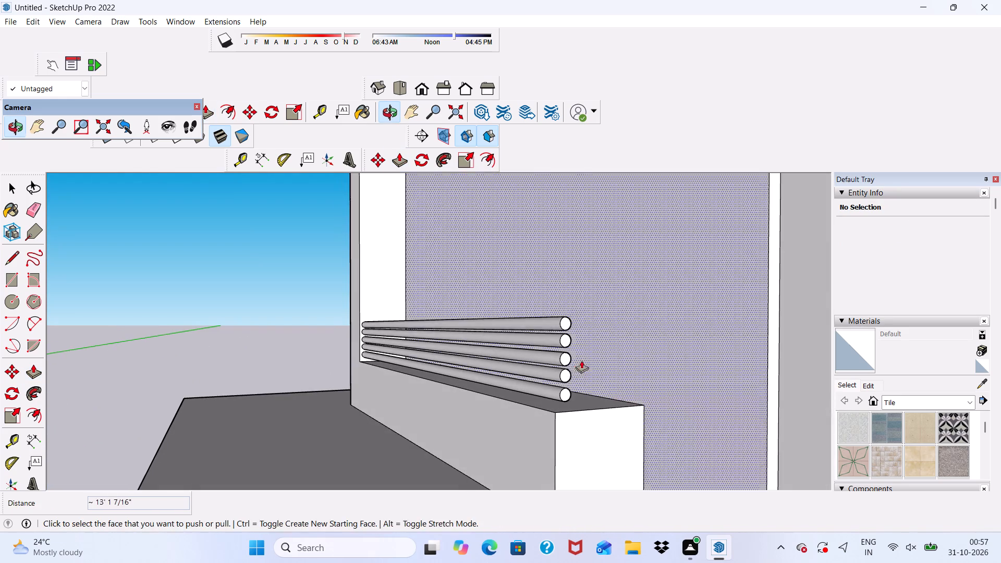
key(space)
scroll(558, 396, down, 2)
middle_drag(547, 430, 662, 426)
middle_drag(470, 359, 532, 381)
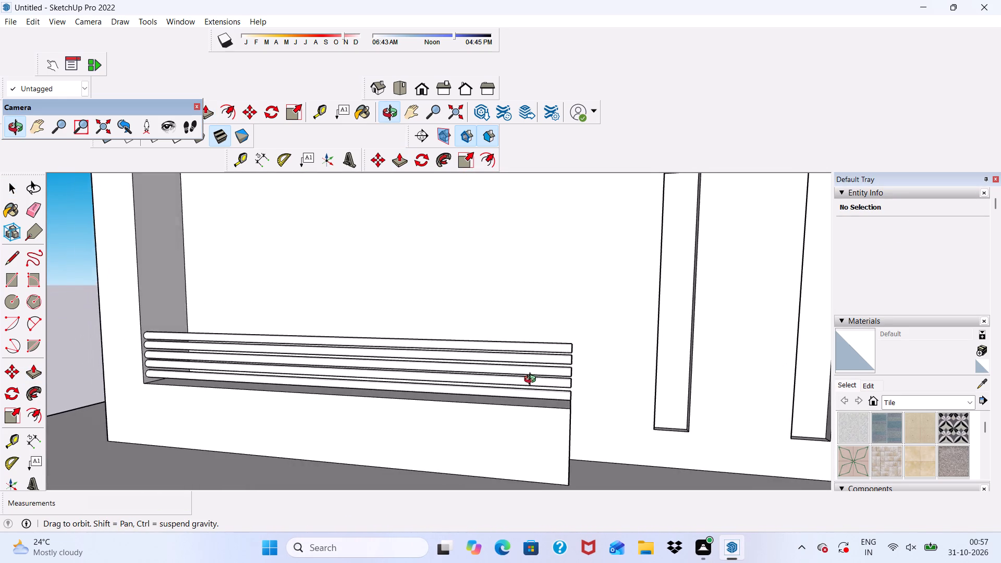
middle_drag(532, 381, 524, 389)
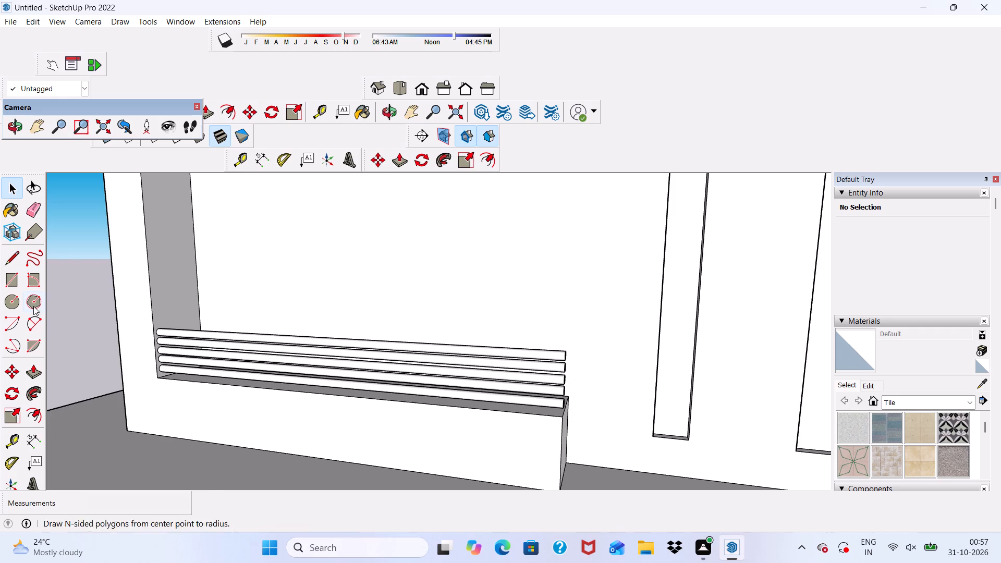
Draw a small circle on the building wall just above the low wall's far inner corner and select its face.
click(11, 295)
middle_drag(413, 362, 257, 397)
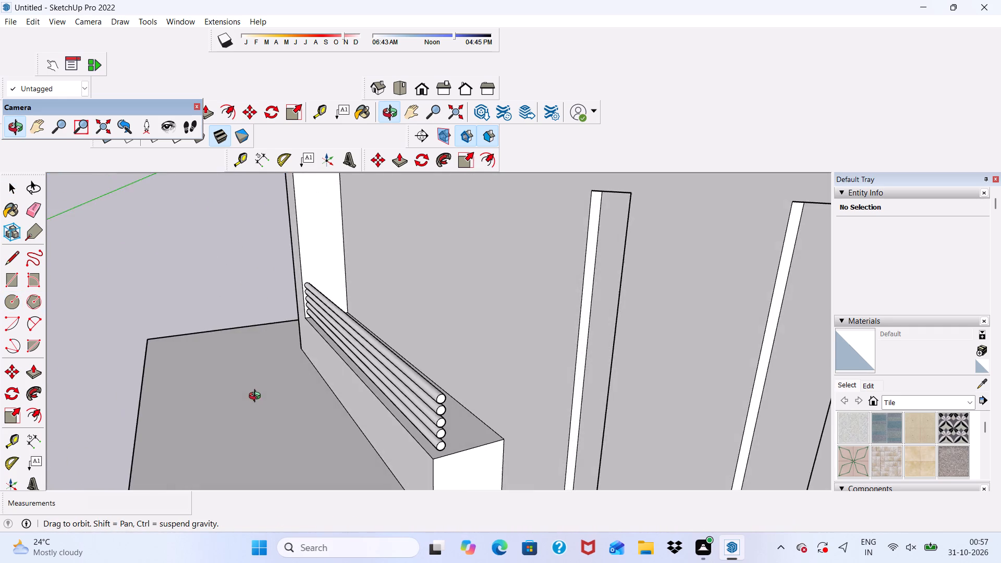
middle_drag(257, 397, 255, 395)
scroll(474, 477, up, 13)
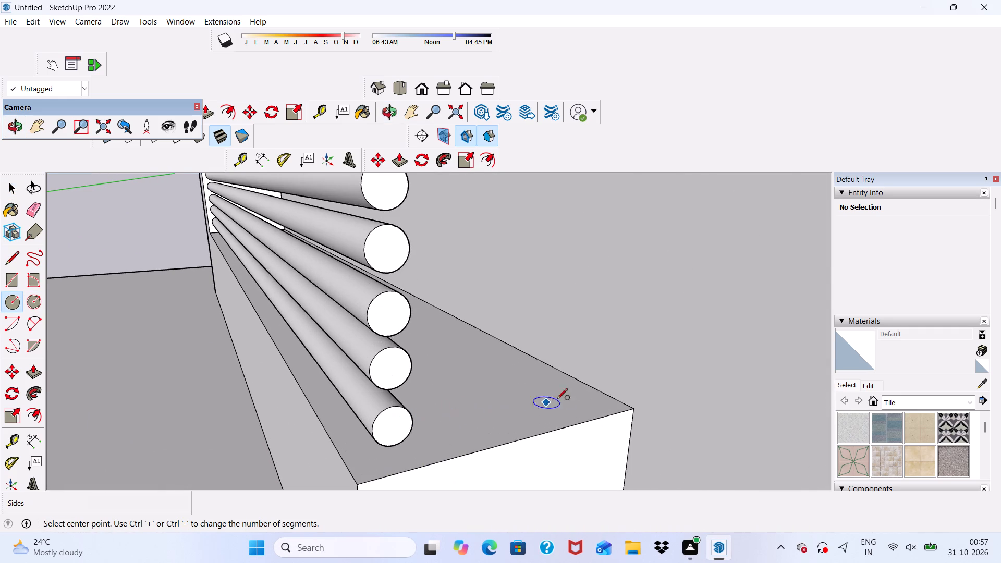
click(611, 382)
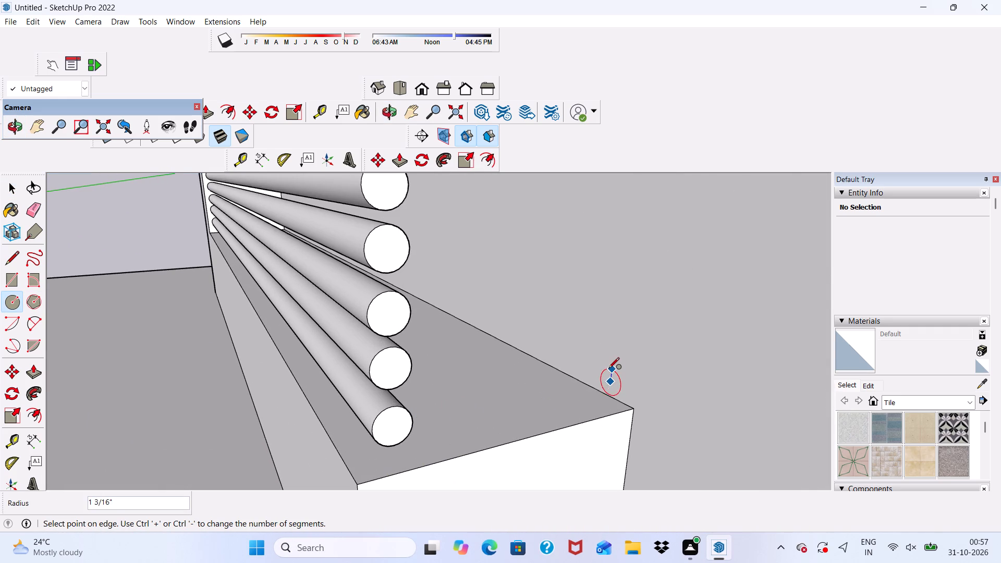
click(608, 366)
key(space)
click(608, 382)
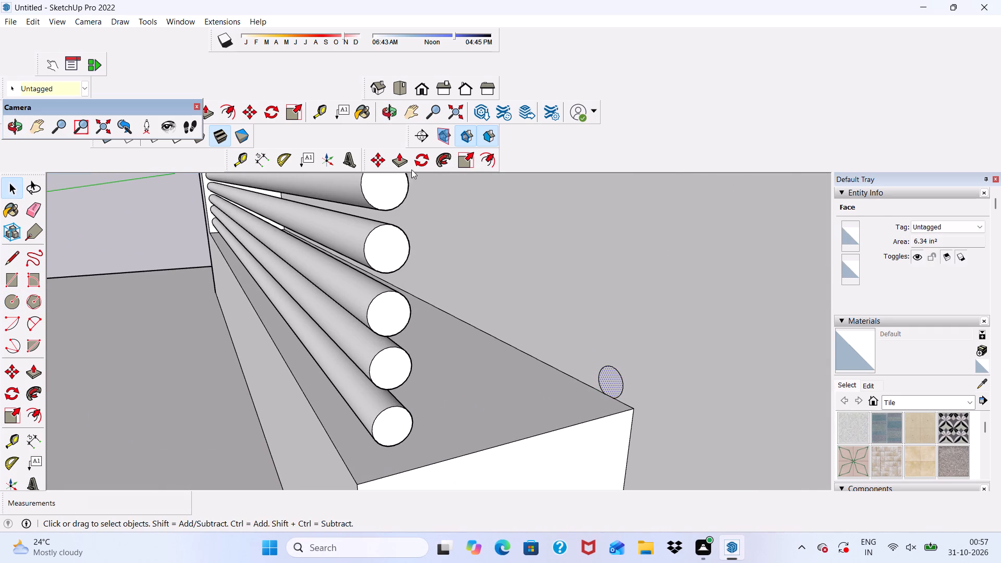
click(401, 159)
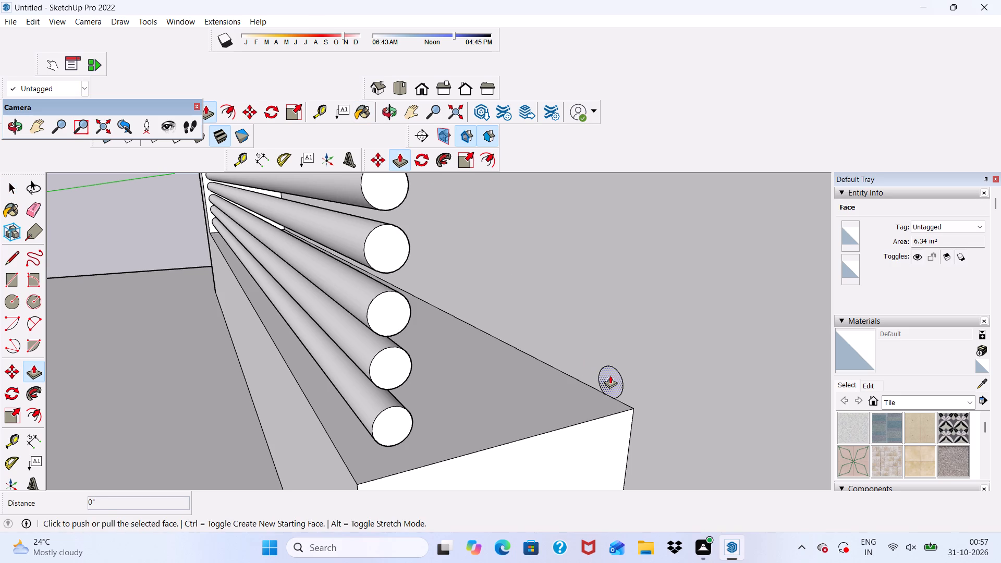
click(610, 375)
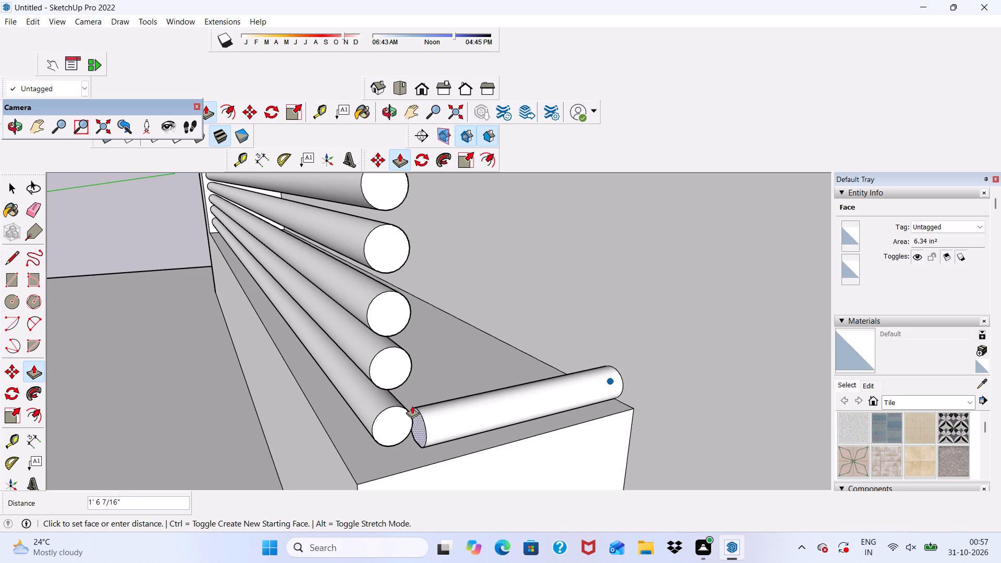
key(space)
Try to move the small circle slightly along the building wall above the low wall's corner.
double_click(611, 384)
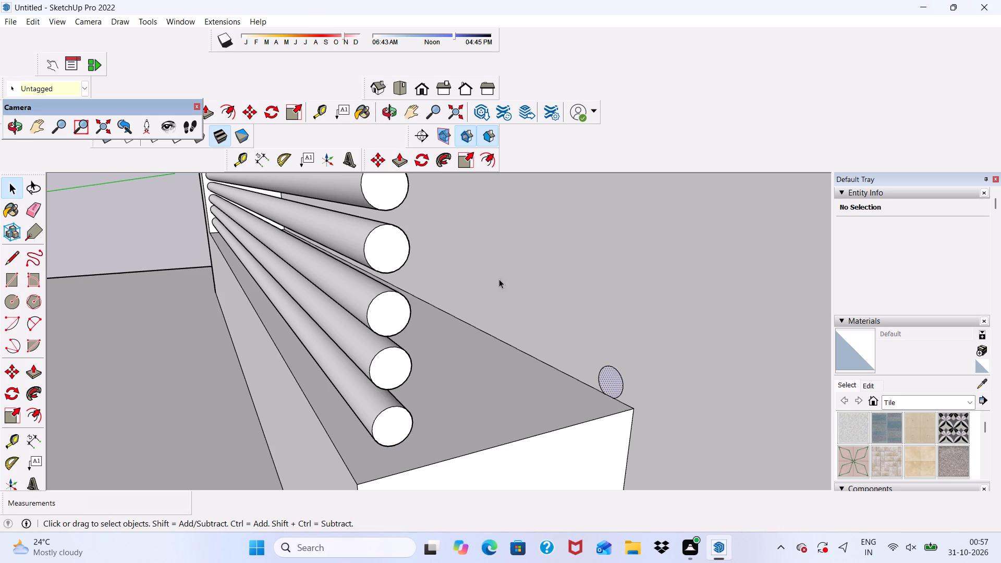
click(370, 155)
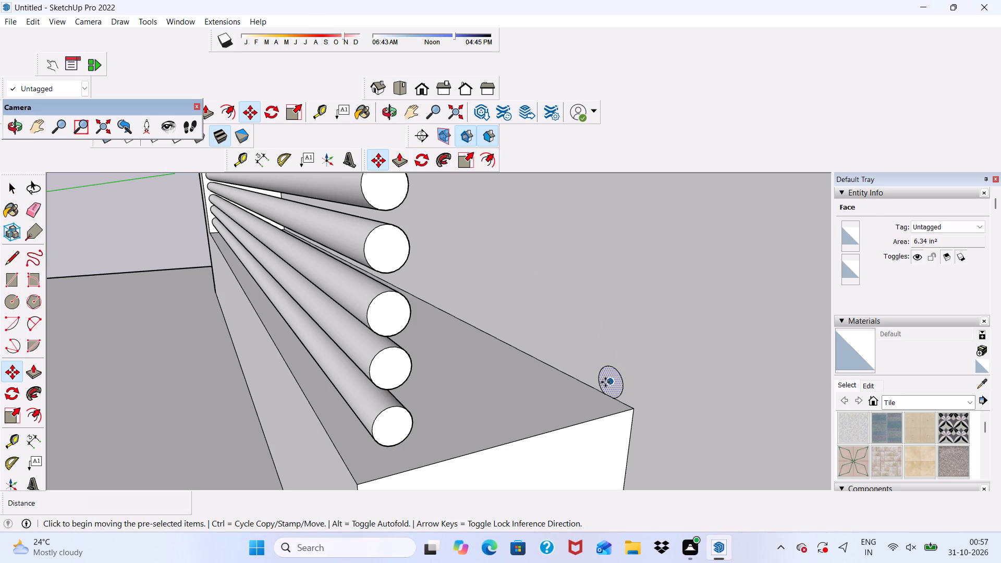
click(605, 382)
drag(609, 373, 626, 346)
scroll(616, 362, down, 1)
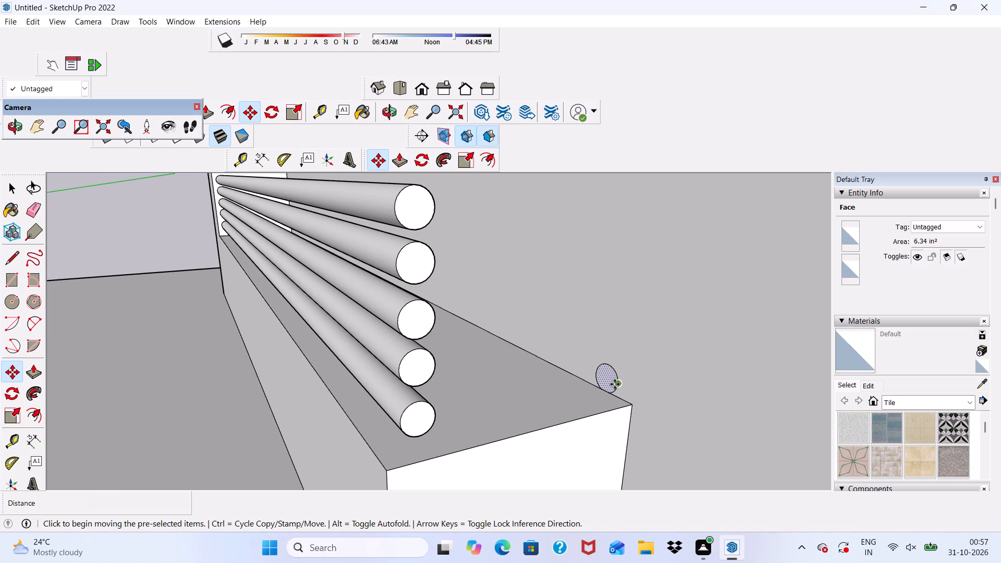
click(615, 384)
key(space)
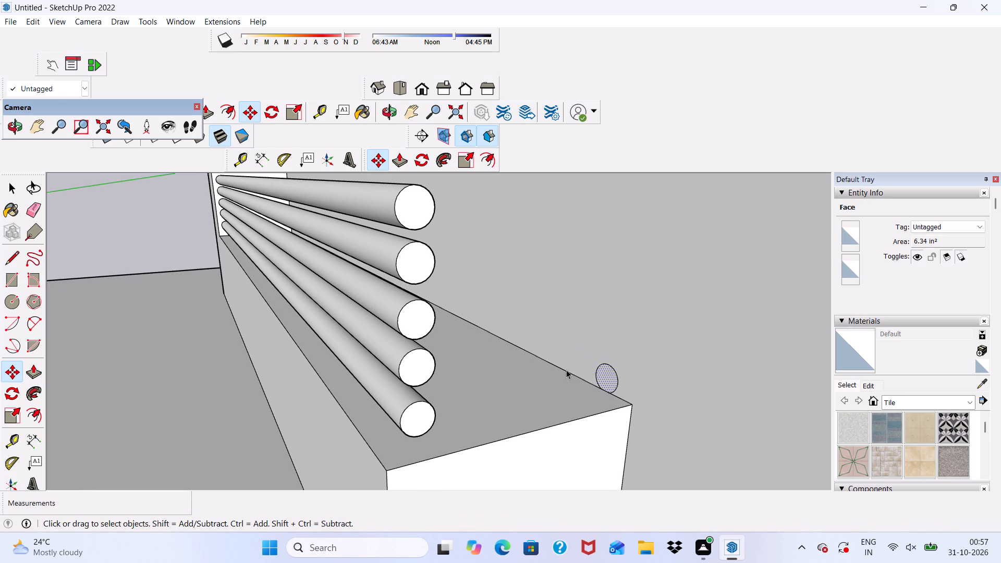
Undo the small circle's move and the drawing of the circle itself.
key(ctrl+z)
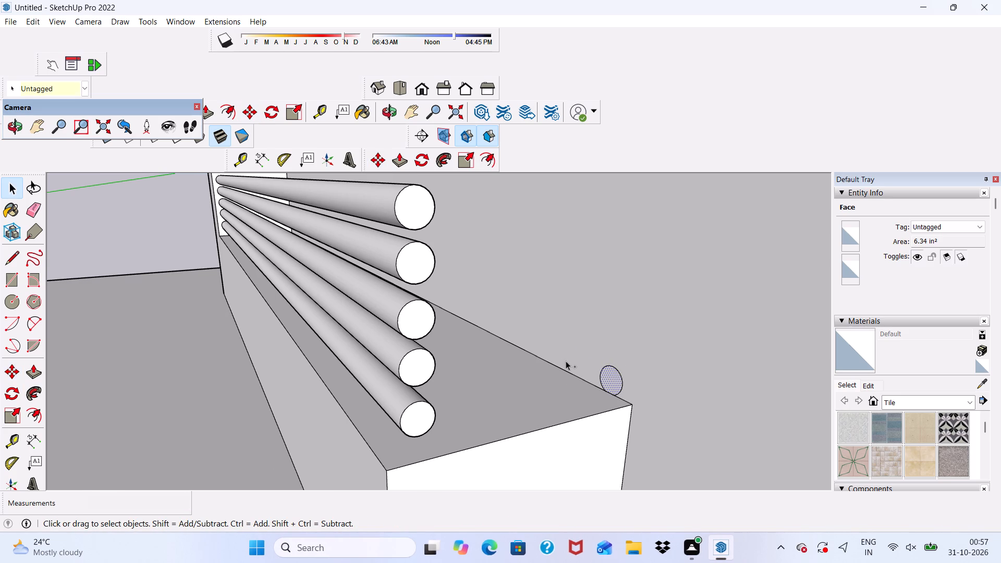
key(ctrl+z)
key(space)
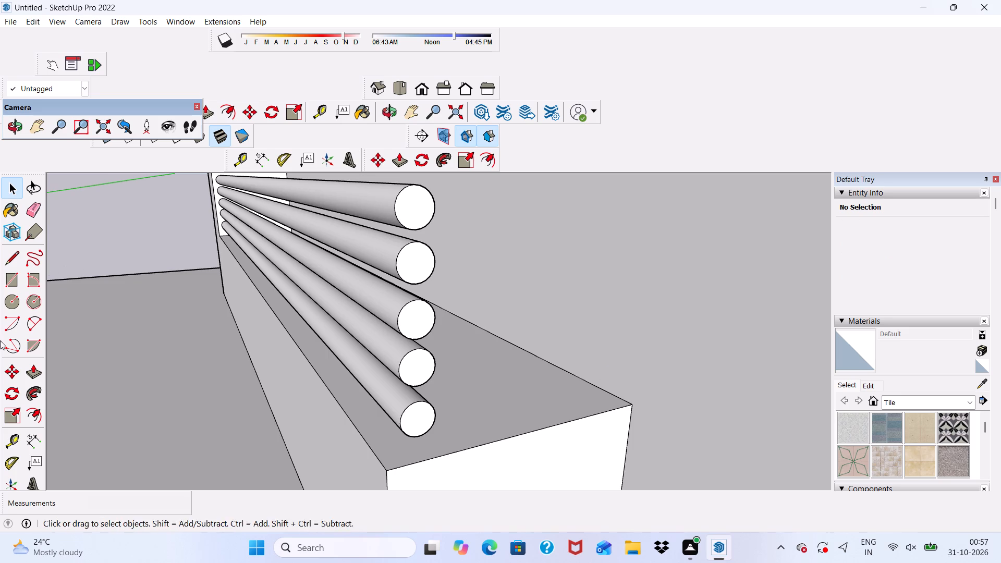
Draw a circle of about 1" radius on the building wall just above the low wall's far inner corner.
click(20, 298)
scroll(430, 410, down, 1)
middle_drag(491, 422, 515, 391)
scroll(620, 417, up, 4)
click(575, 390)
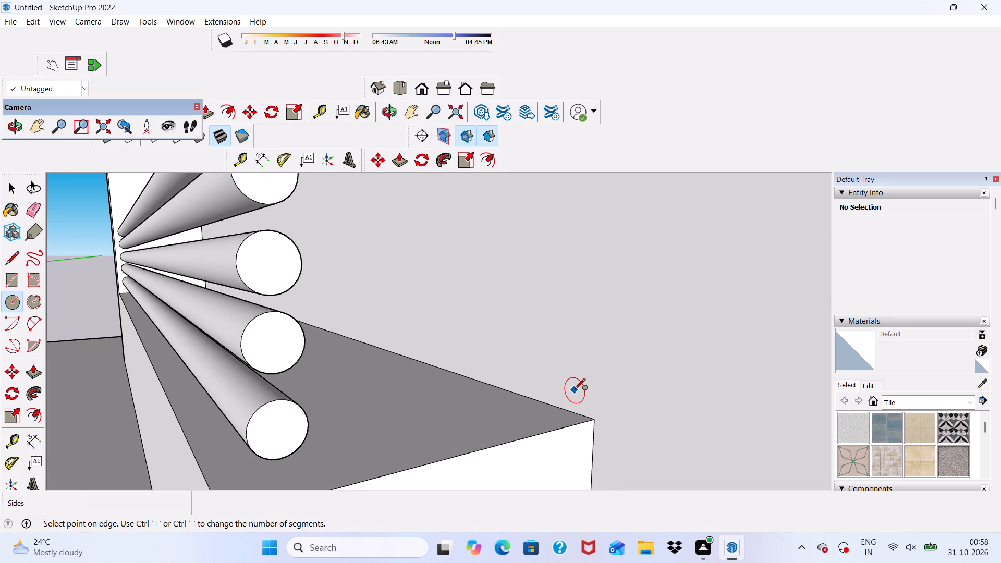
click(571, 376)
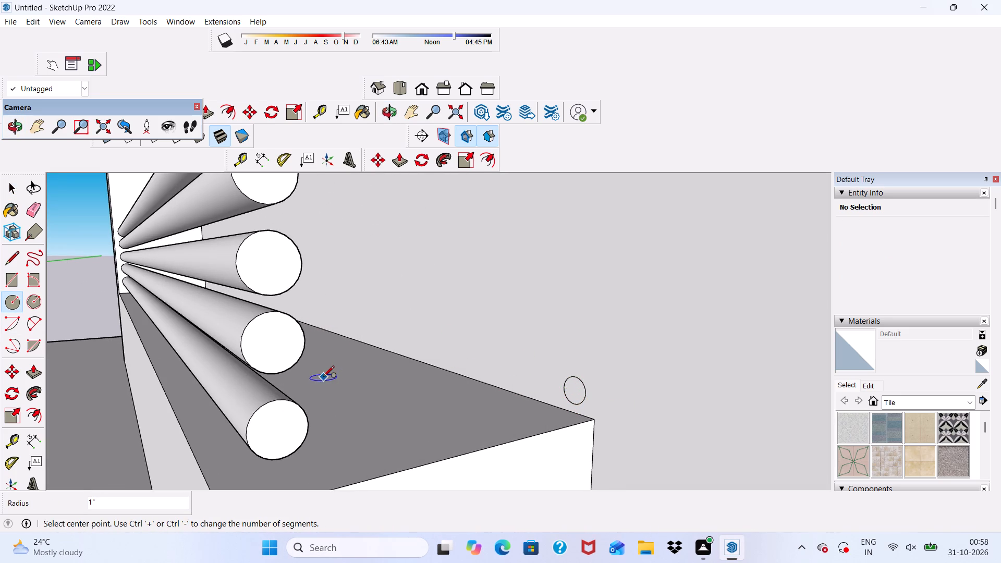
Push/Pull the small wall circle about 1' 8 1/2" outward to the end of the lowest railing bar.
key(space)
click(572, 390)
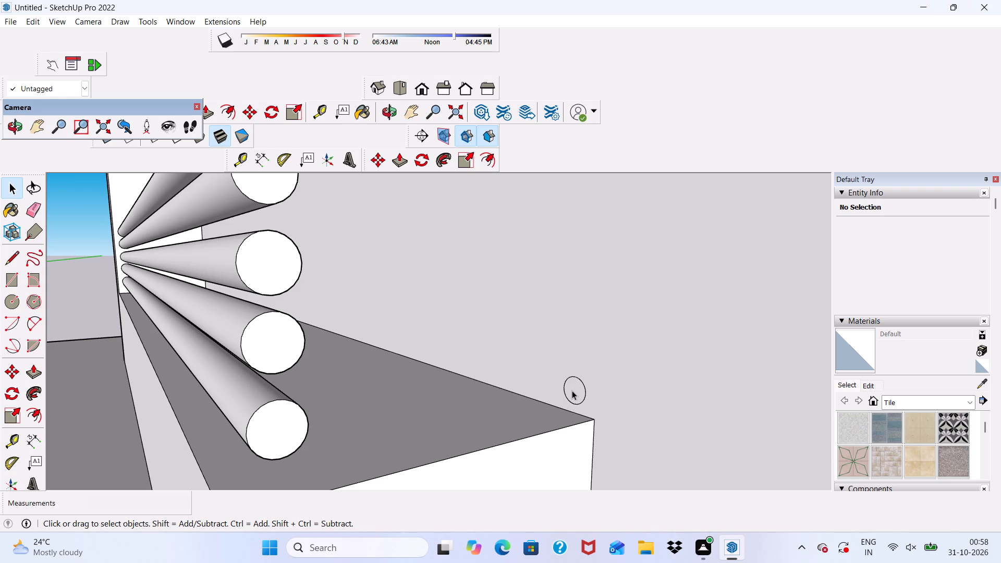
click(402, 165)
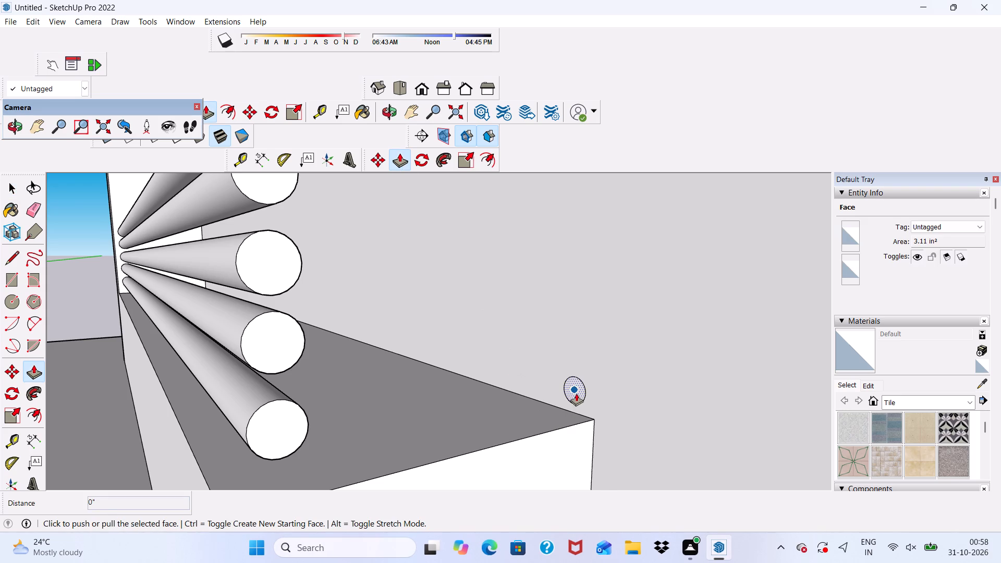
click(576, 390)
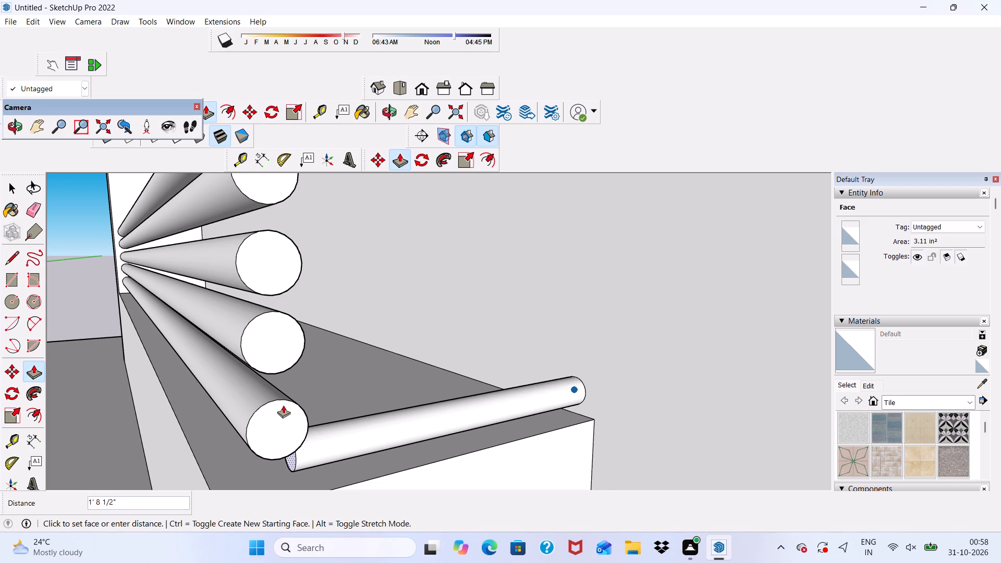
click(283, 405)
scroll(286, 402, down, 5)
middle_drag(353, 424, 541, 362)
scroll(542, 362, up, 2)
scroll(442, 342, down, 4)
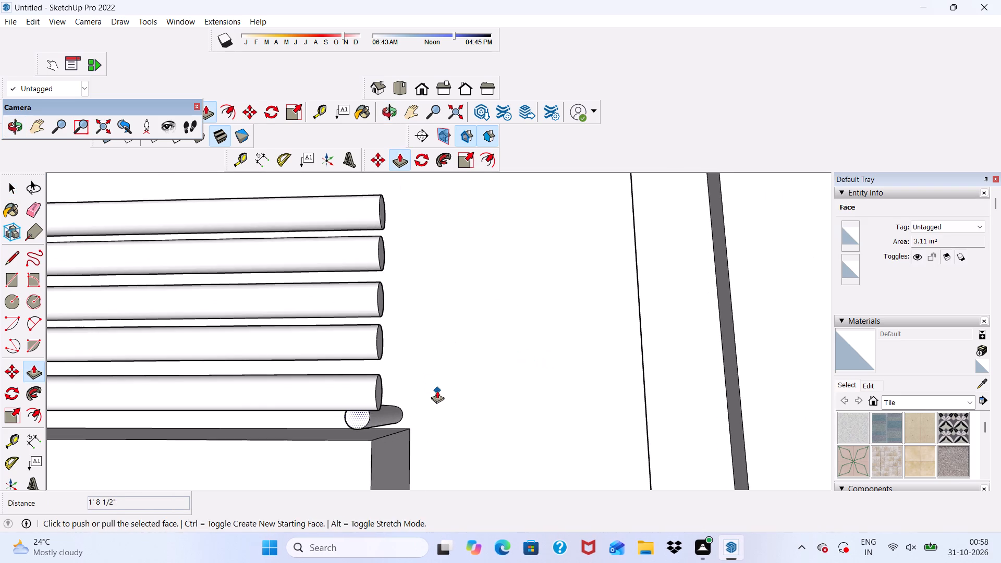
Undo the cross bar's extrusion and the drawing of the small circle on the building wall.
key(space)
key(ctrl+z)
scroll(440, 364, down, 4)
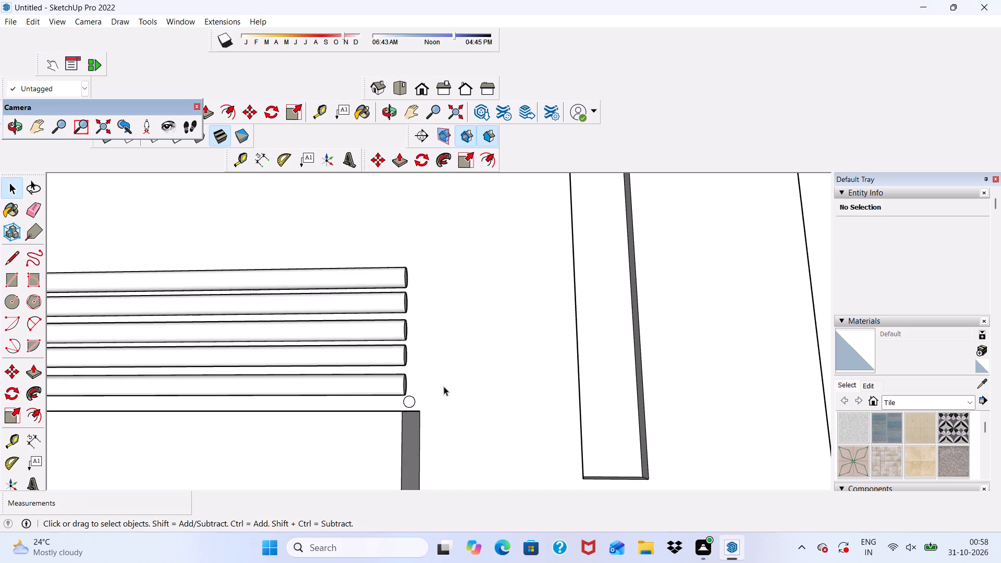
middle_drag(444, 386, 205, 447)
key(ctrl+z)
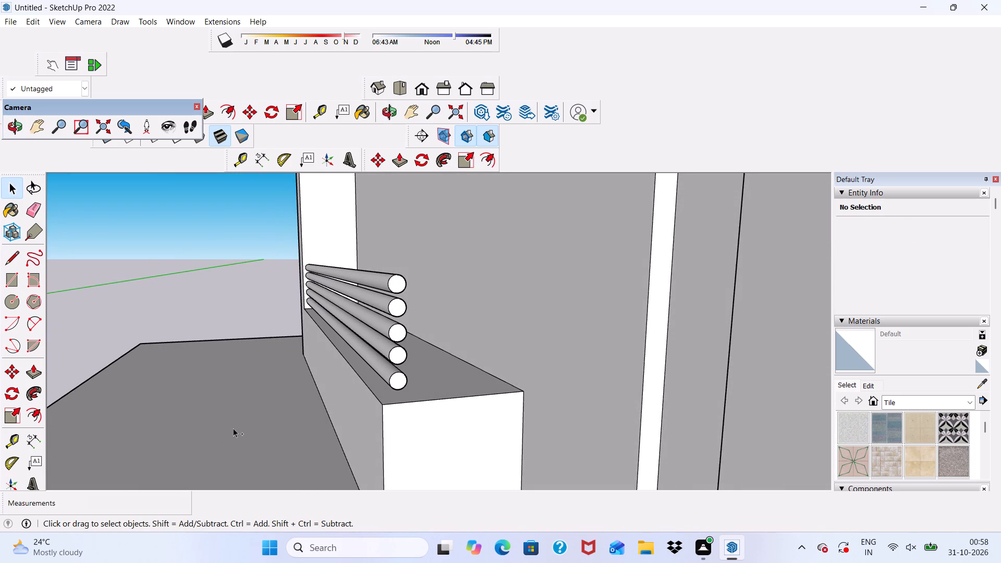
Draw a circle of about 1 3/4" radius on the building wall, just above the low wall's inner edge near its end.
middle_drag(417, 384, 453, 359)
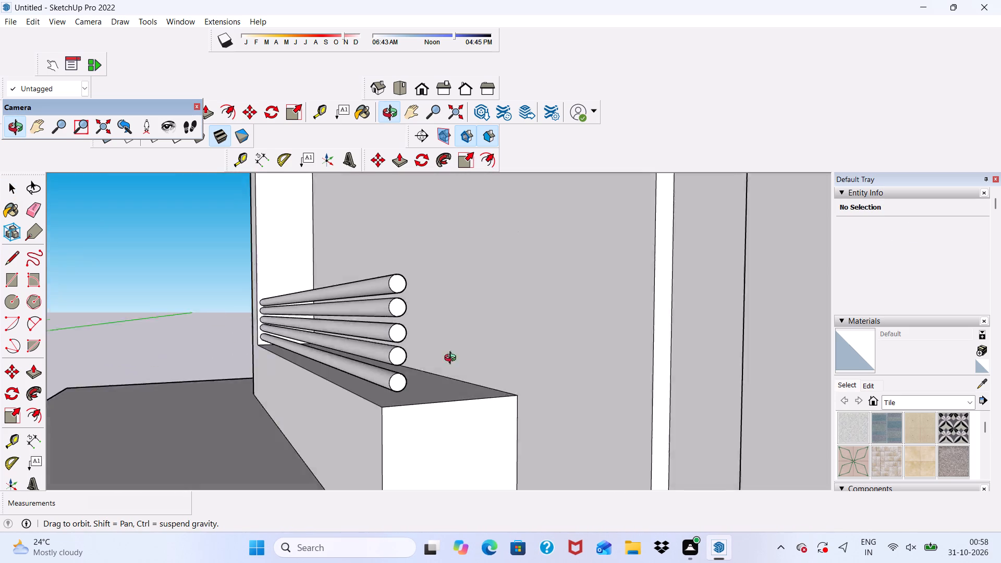
middle_drag(453, 359, 468, 363)
scroll(401, 386, up, 1)
middle_drag(442, 381, 334, 392)
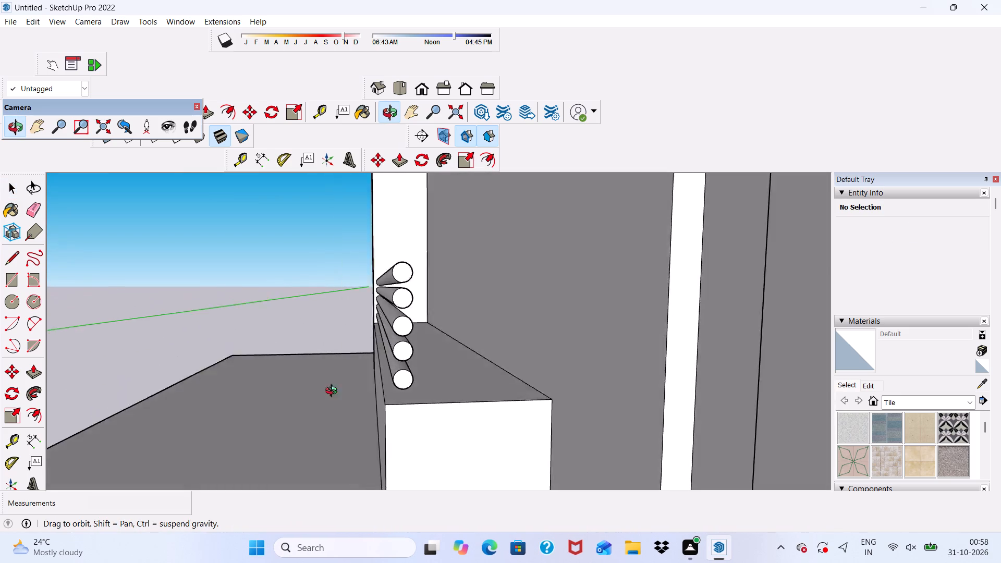
middle_drag(334, 392, 280, 408)
scroll(473, 372, up, 4)
scroll(593, 375, down, 1)
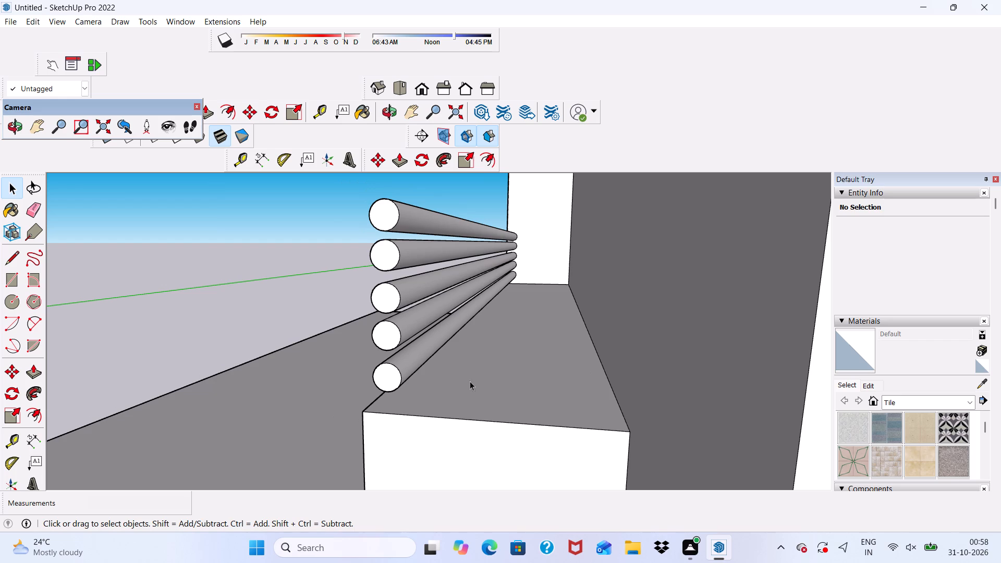
click(5, 296)
scroll(241, 347, down, 2)
middle_click(299, 356)
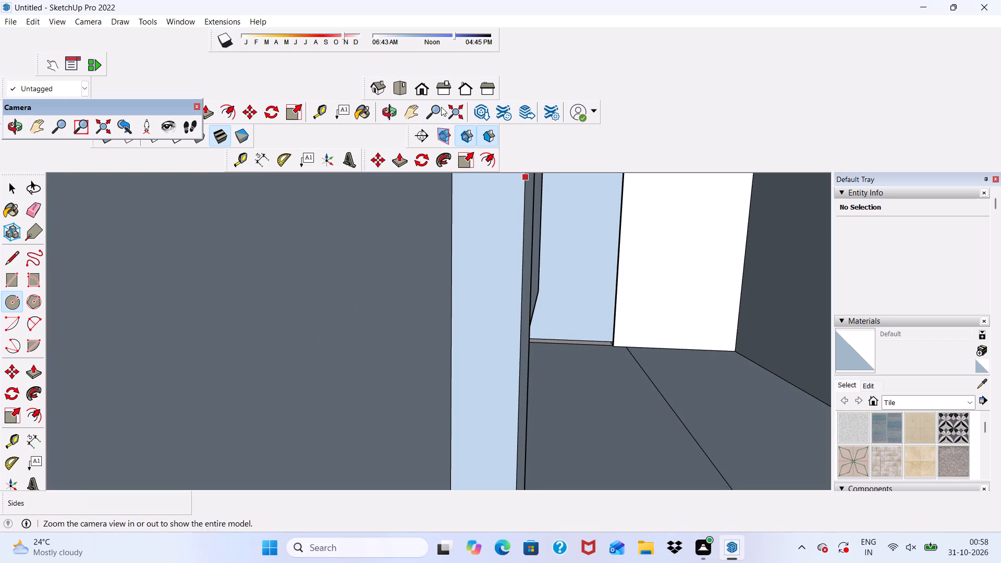
click(419, 88)
scroll(484, 234, down, 5)
middle_drag(406, 294, 445, 315)
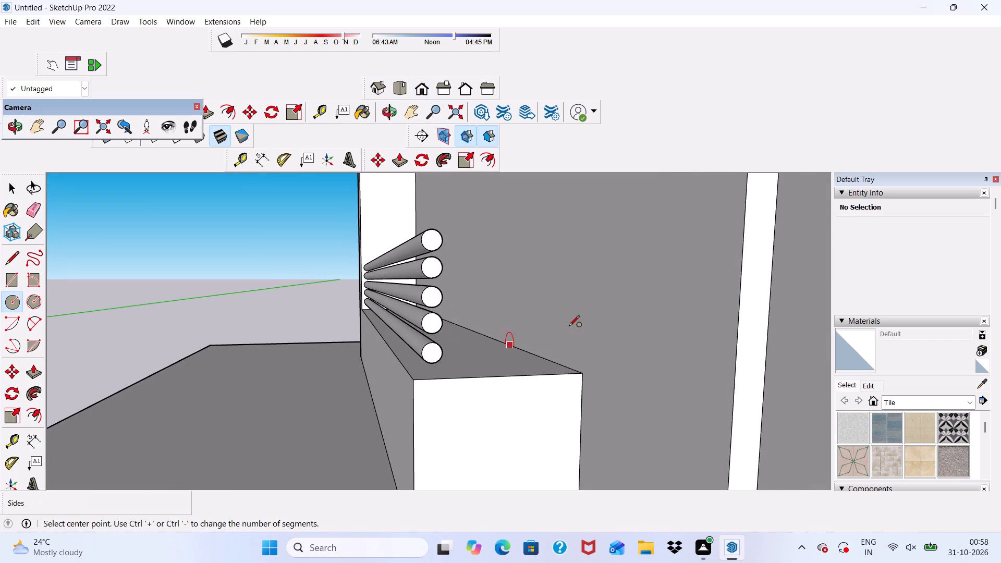
scroll(561, 314, up, 2)
click(556, 344)
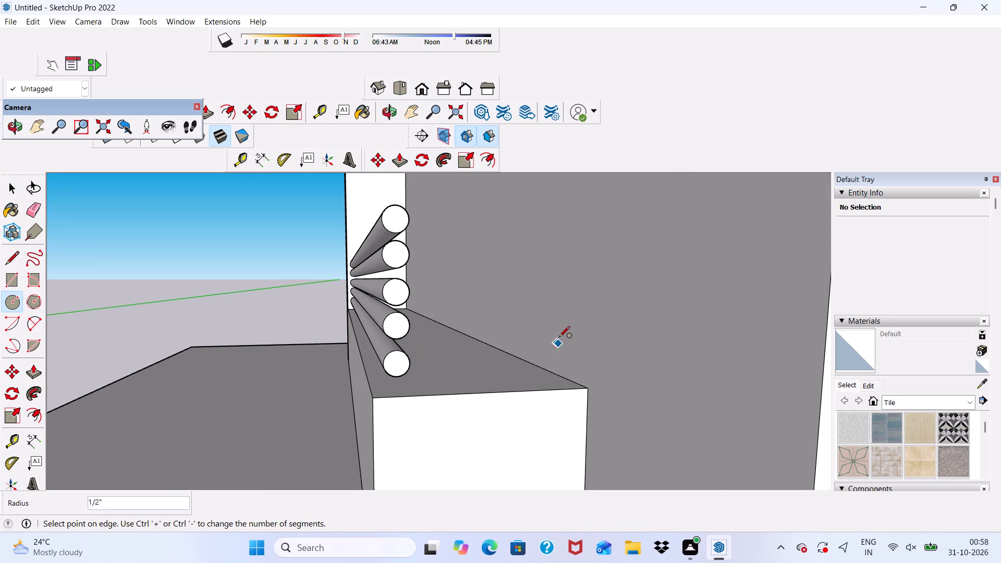
click(559, 330)
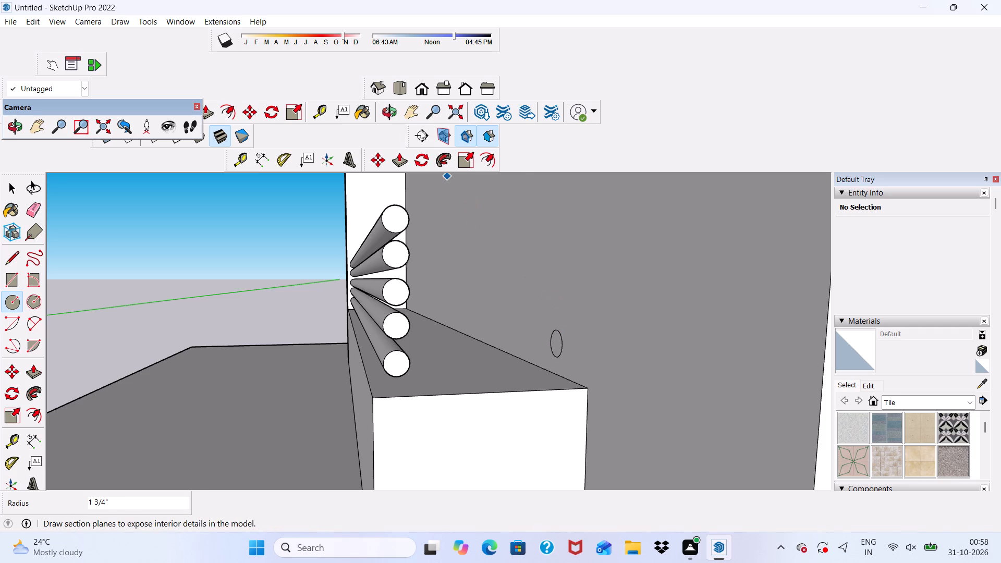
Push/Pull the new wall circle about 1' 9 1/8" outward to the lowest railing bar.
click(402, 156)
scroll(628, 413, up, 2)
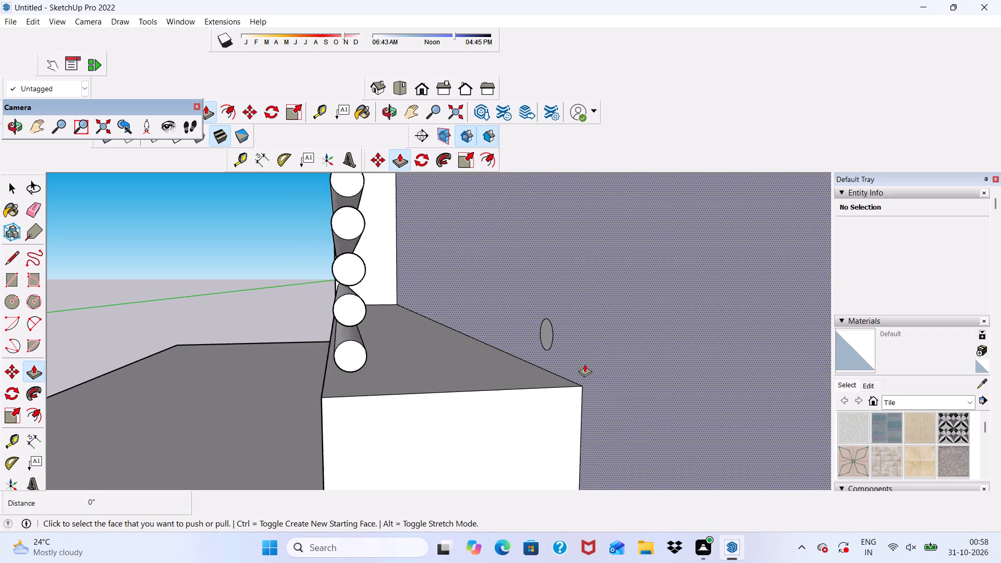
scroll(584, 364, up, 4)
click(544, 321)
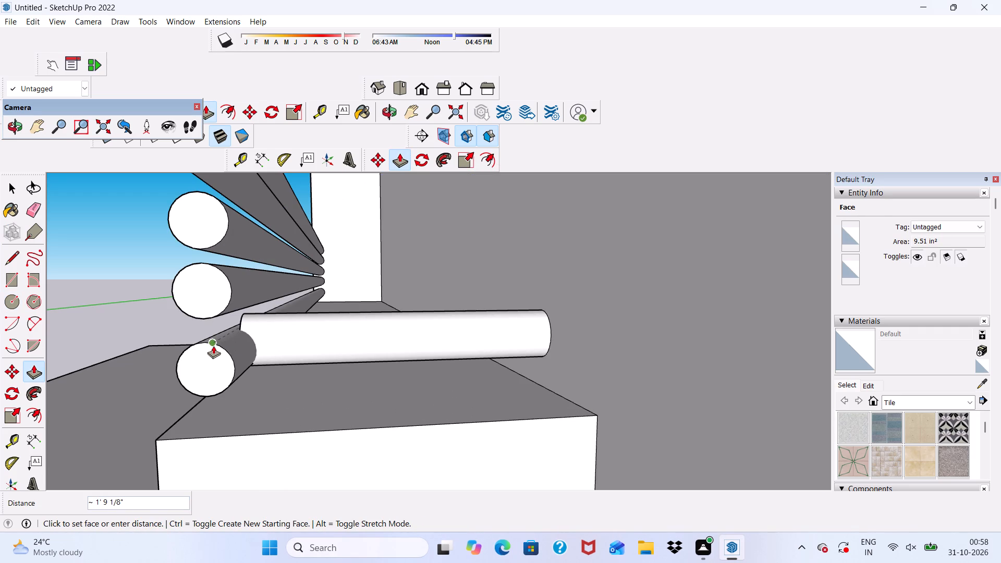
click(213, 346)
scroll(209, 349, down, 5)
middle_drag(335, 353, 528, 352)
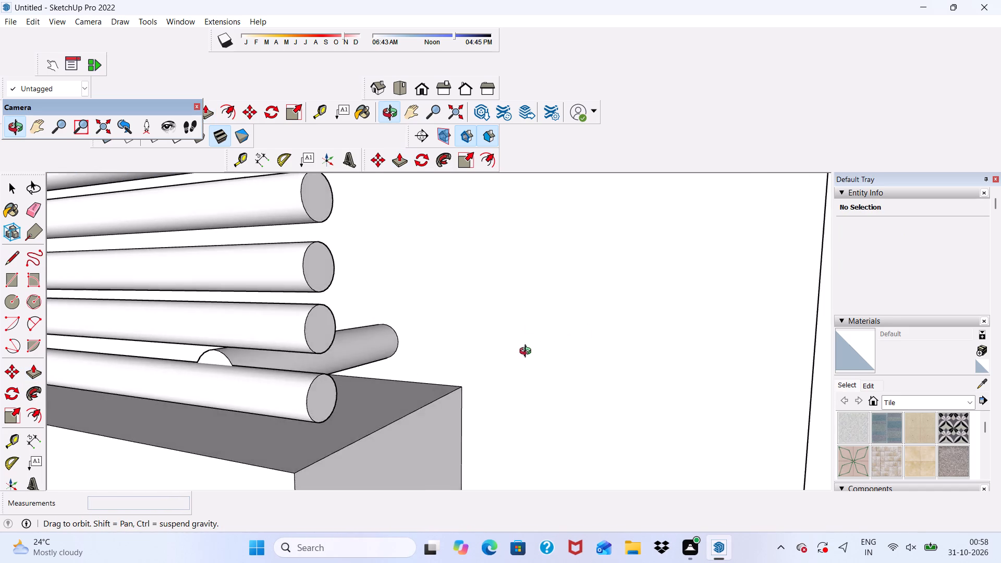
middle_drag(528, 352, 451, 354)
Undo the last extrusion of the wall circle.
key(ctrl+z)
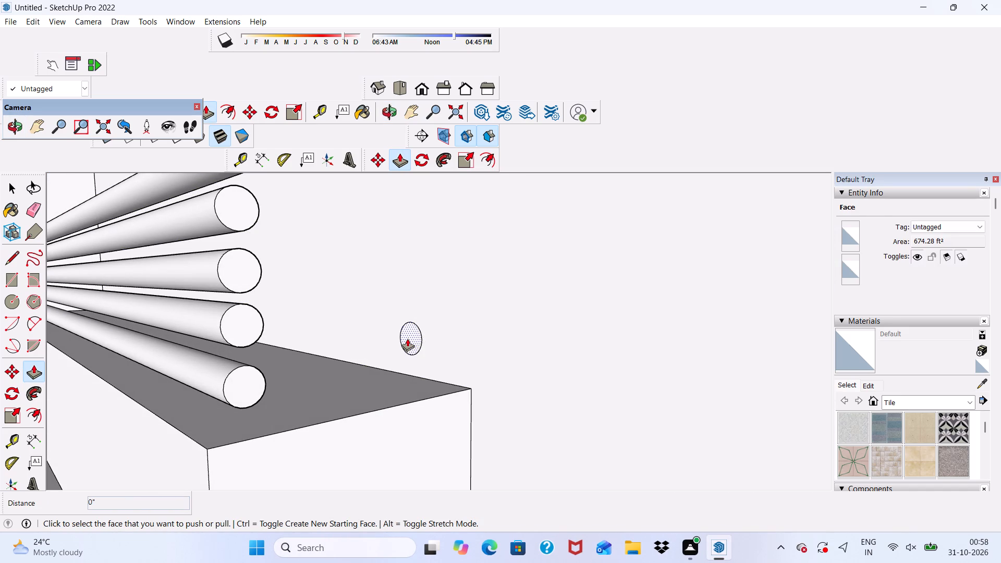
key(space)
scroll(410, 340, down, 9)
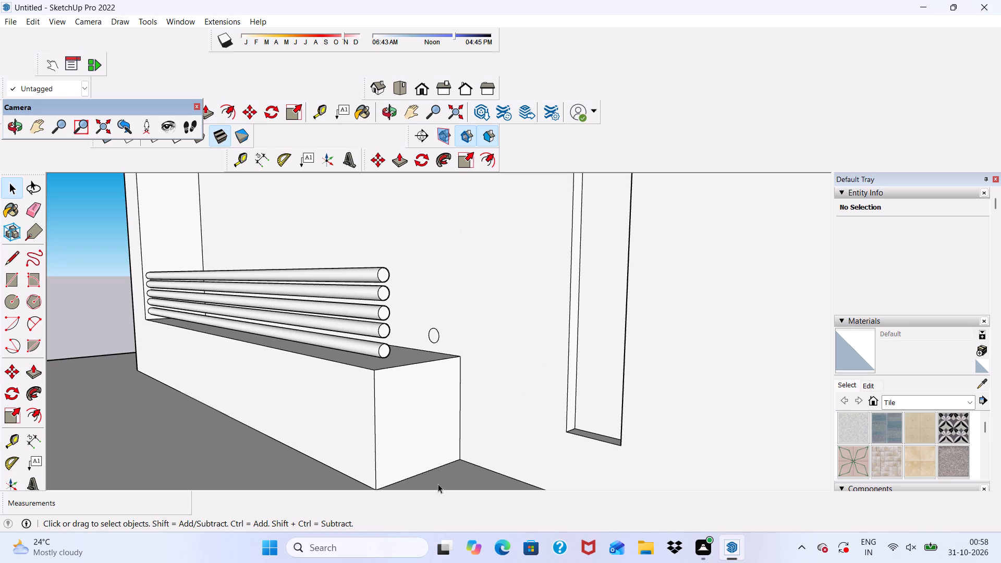
Move the wall circle with its edge about 3 5/16" along the building wall toward the low wall's end corner.
scroll(272, 413, up, 1)
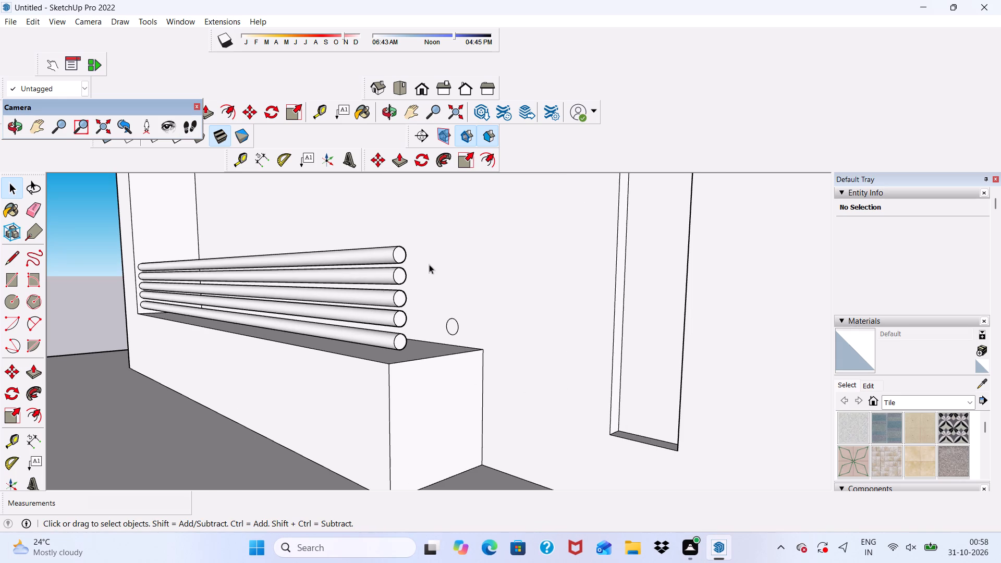
scroll(446, 316, up, 3)
double_click(459, 326)
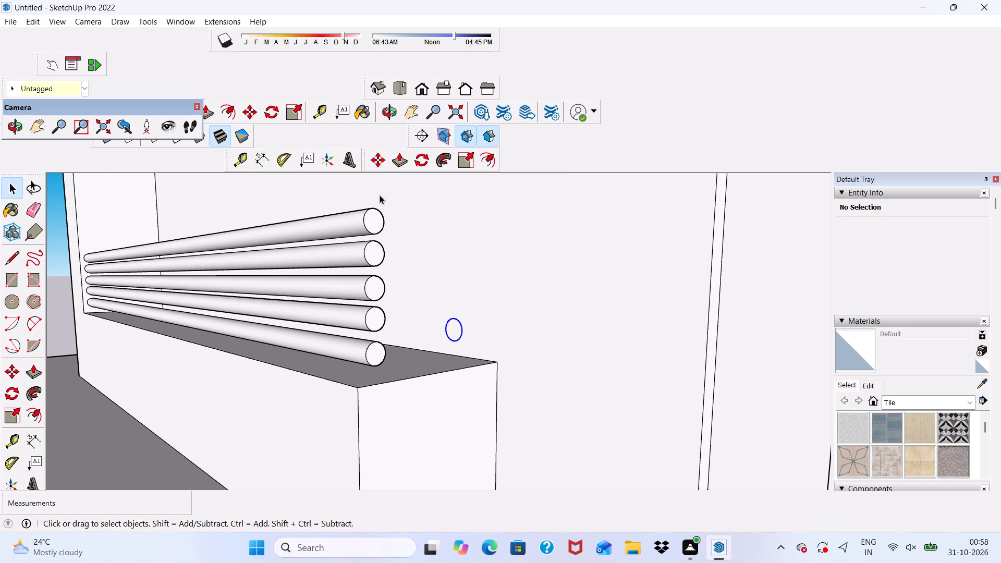
scroll(139, 322, down, 4)
click(62, 278)
scroll(229, 300, up, 4)
scroll(326, 361, up, 3)
double_click(396, 351)
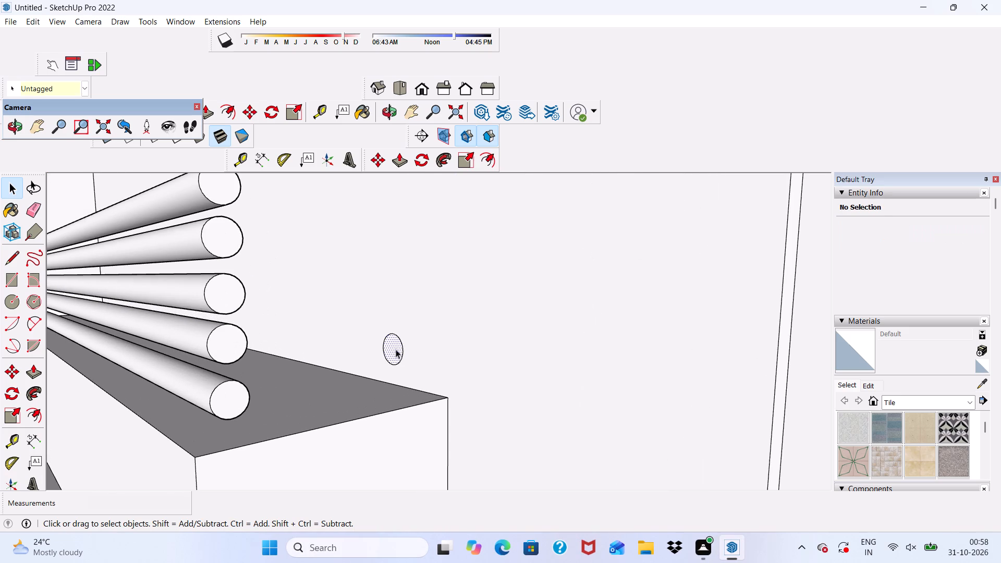
click(375, 156)
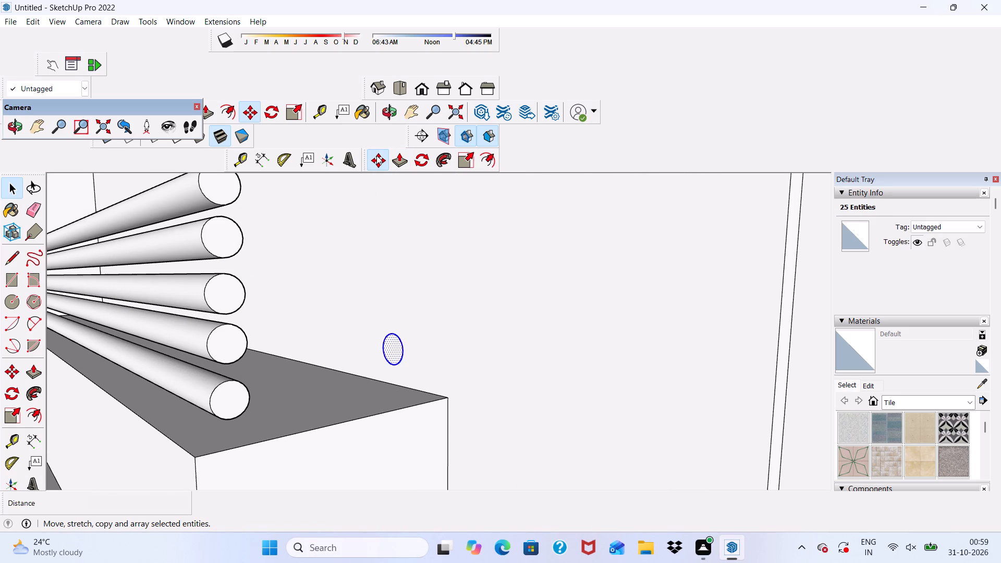
scroll(377, 155, up, 1)
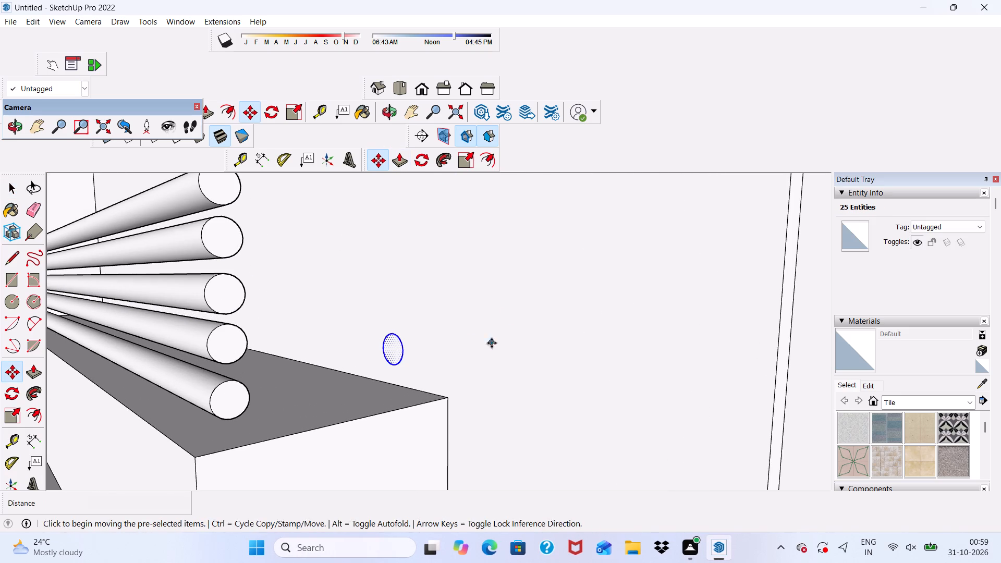
click(388, 354)
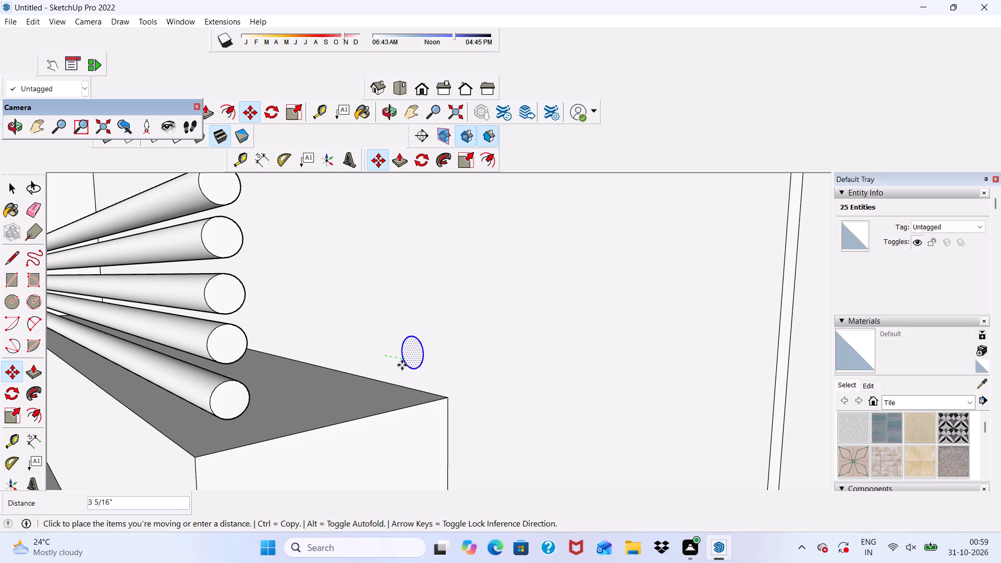
click(402, 365)
Push/Pull the moved circle out from the building wall across the low wall to meet the lowest railing bar.
click(404, 161)
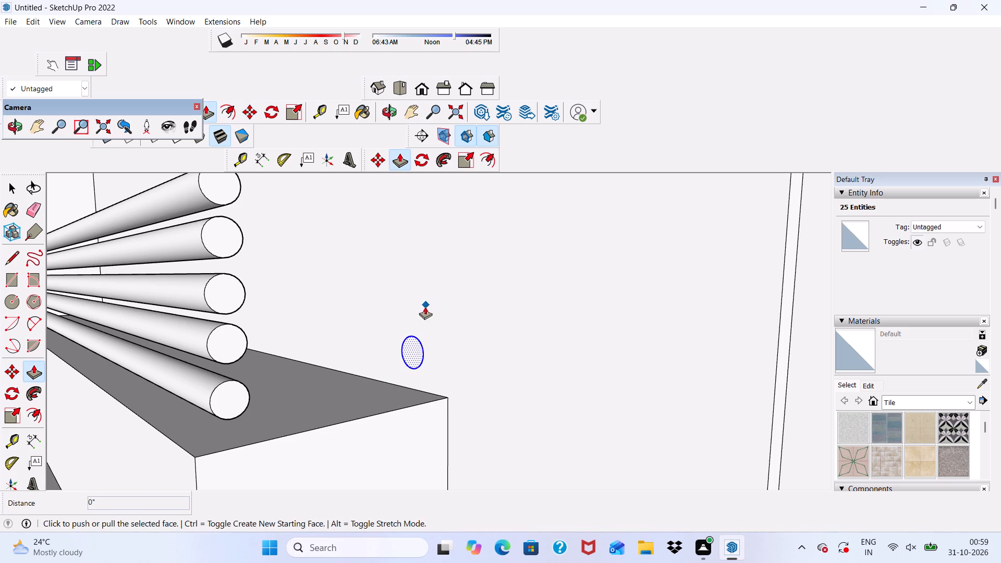
click(417, 349)
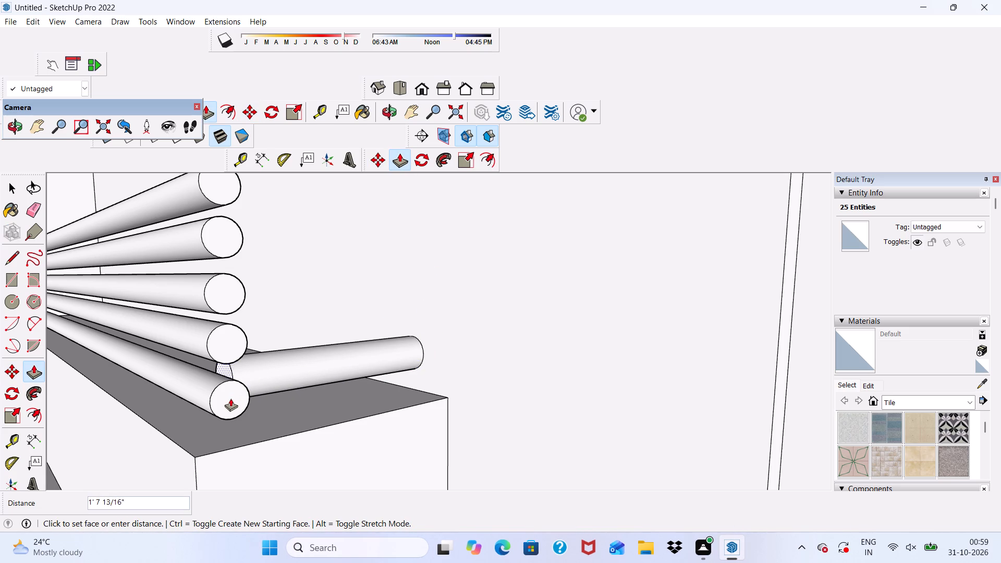
click(198, 393)
scroll(201, 373, down, 5)
middle_drag(216, 393, 137, 408)
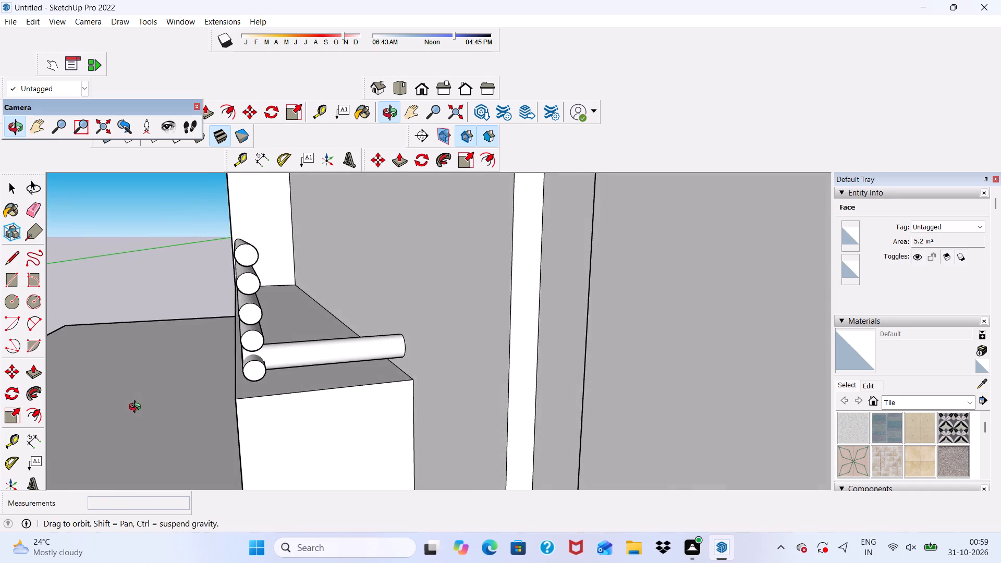
middle_drag(137, 408, 137, 405)
scroll(135, 384, up, 1)
scroll(165, 401, down, 2)
key(space)
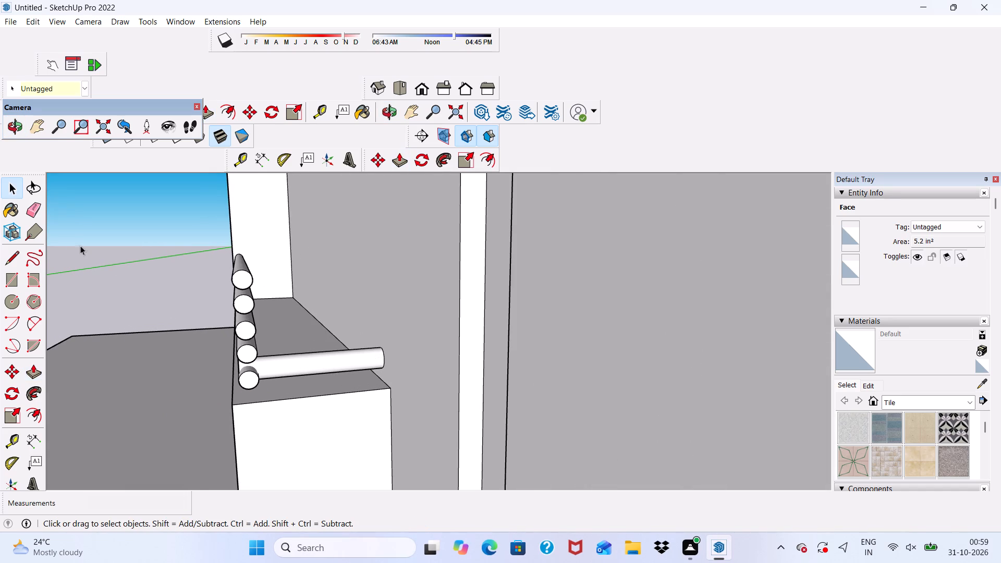
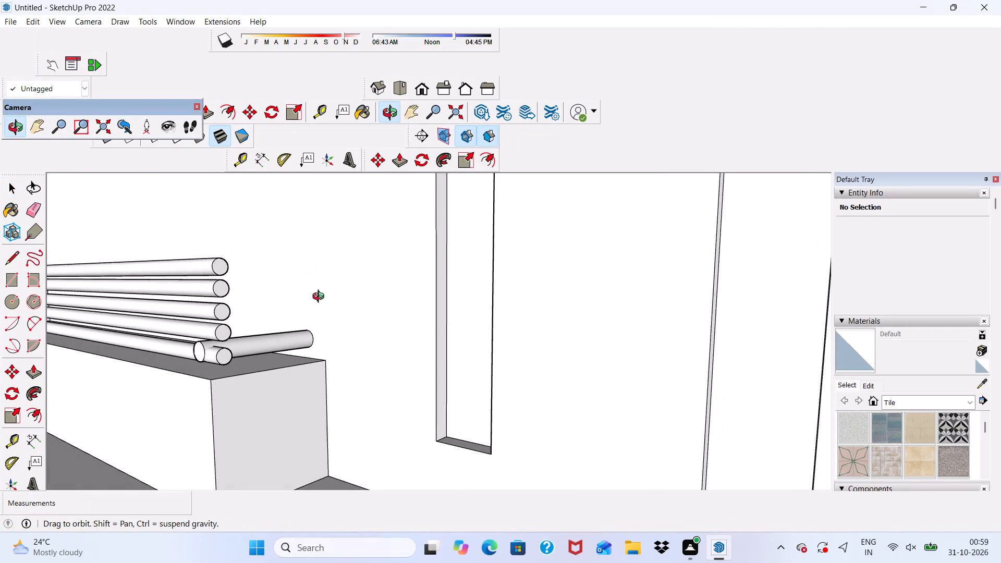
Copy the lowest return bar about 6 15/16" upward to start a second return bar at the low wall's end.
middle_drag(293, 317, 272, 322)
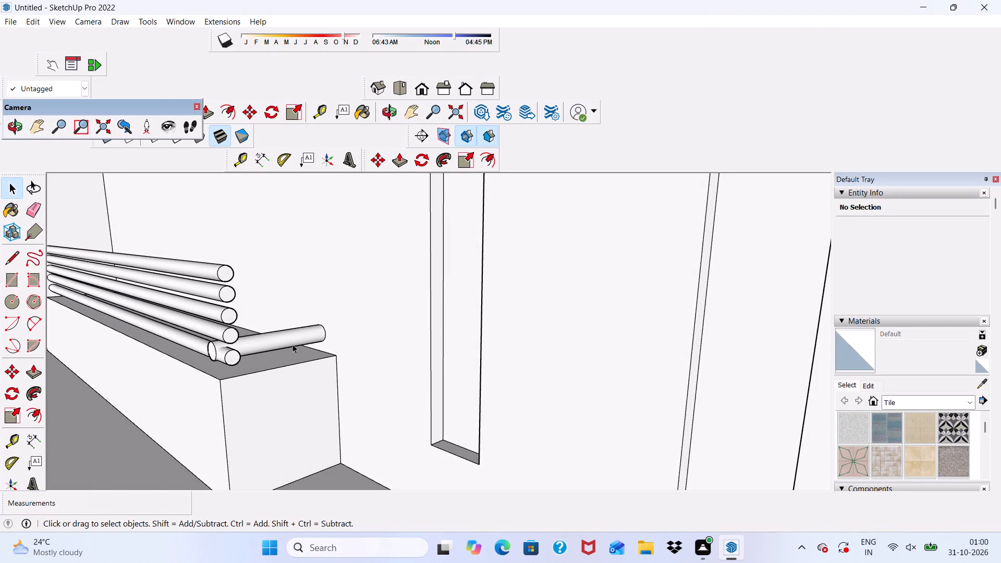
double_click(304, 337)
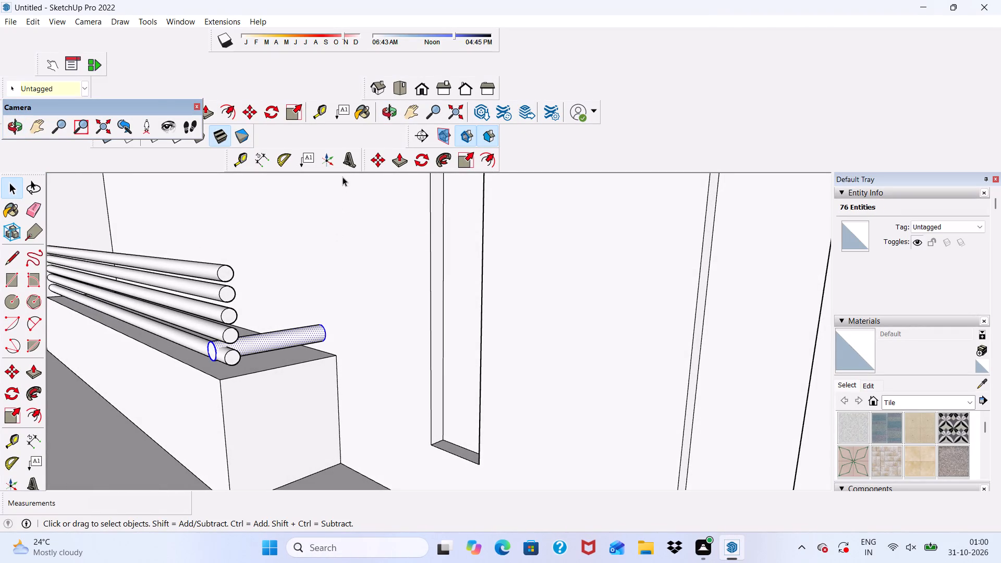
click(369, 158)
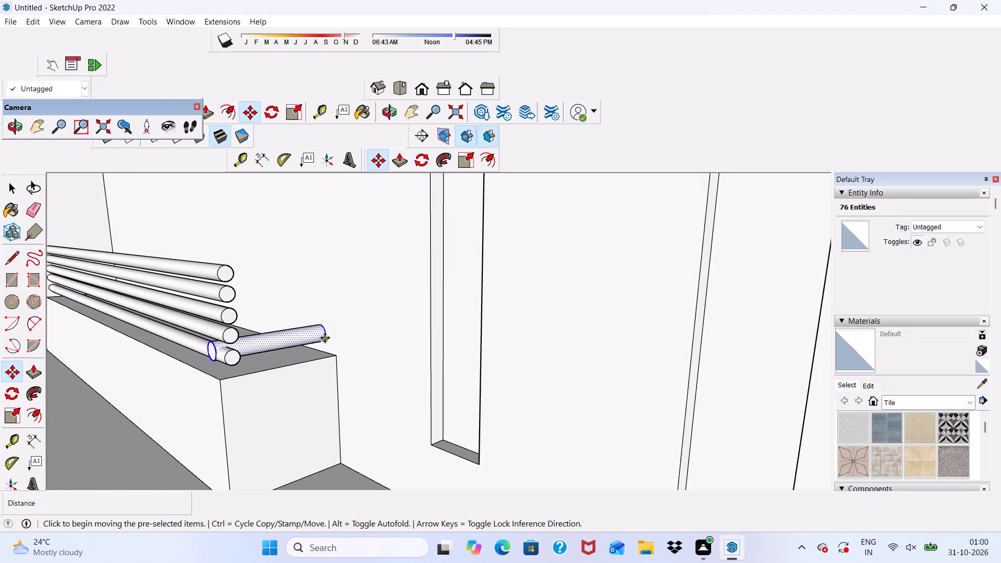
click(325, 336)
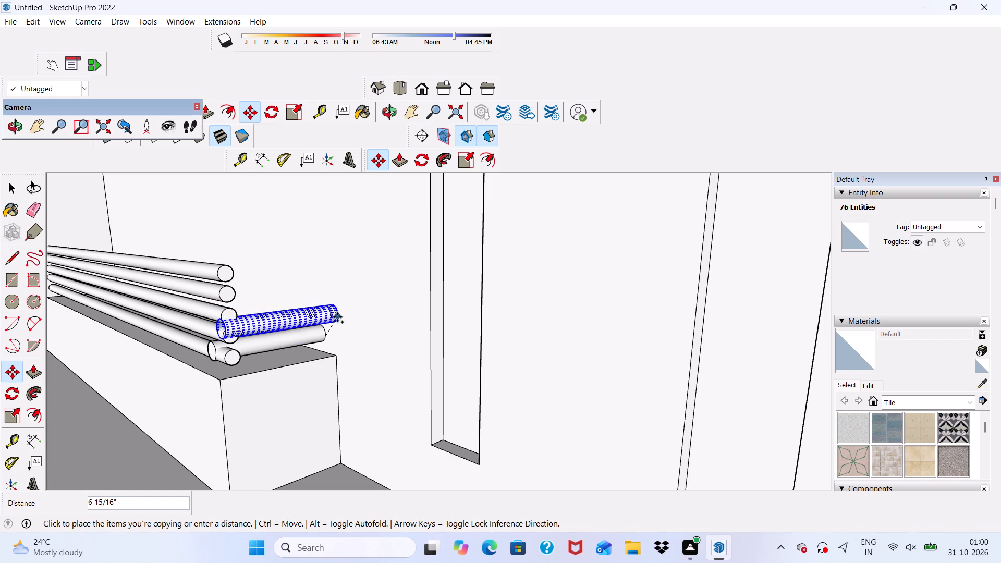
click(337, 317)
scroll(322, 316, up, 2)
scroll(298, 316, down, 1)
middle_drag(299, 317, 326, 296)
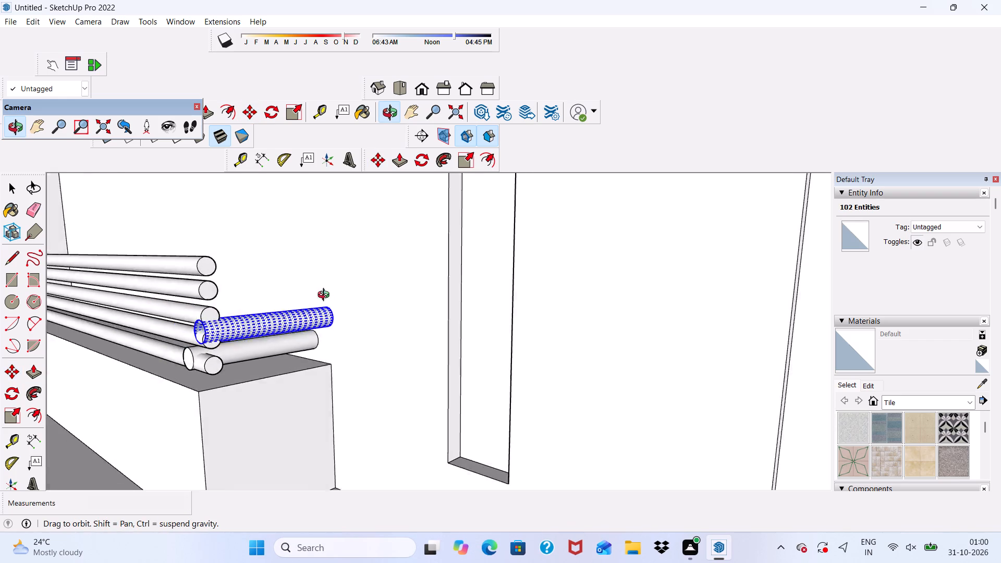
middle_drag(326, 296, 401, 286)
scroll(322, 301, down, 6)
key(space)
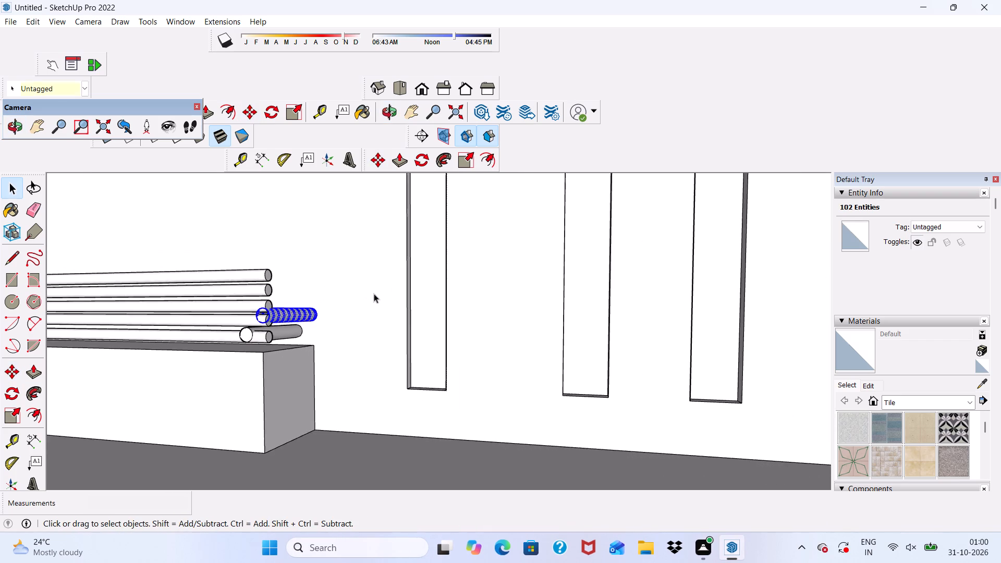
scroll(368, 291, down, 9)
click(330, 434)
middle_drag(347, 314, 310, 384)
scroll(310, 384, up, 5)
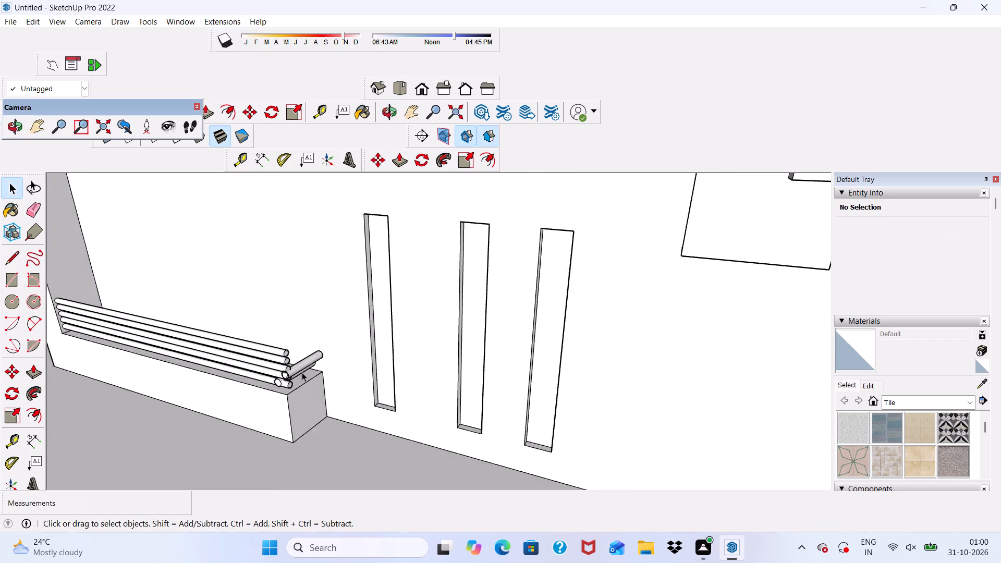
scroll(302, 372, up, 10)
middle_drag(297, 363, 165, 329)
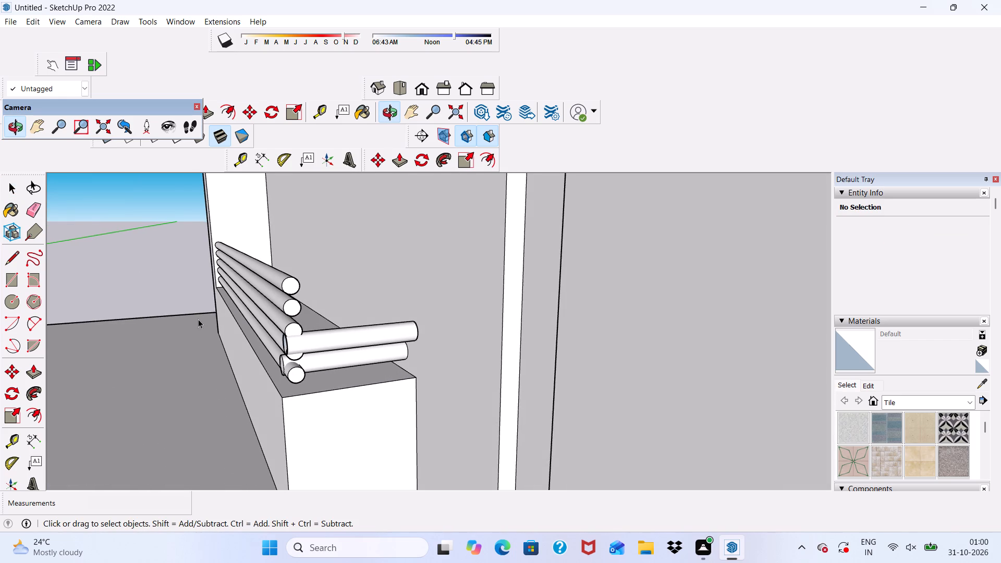
Undo the copied return bar, the original return bar's extrusion and its circle on the building wall.
key(z)
key(ctrl+z)
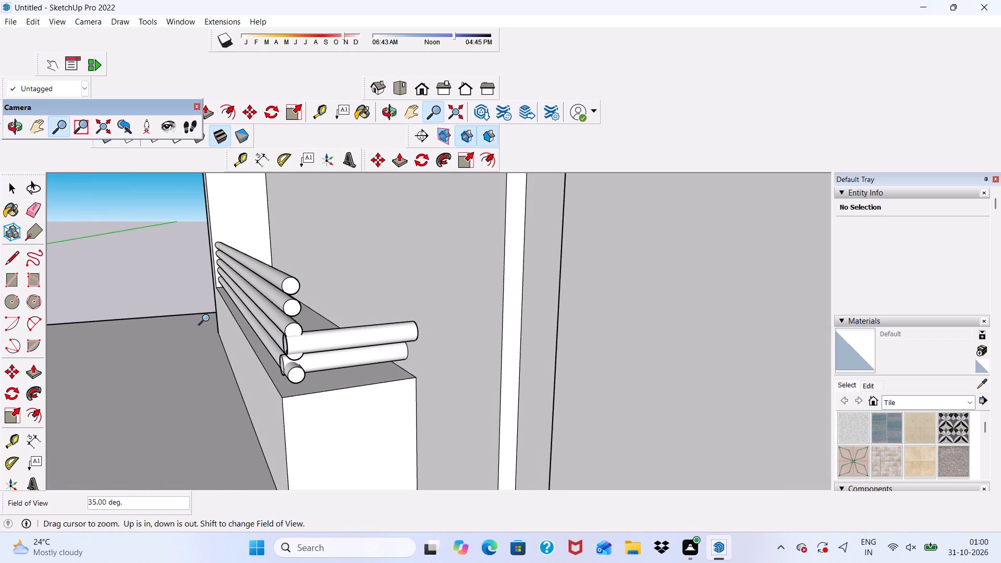
key(ctrl+z)
key(ctrl+z)
key(space)
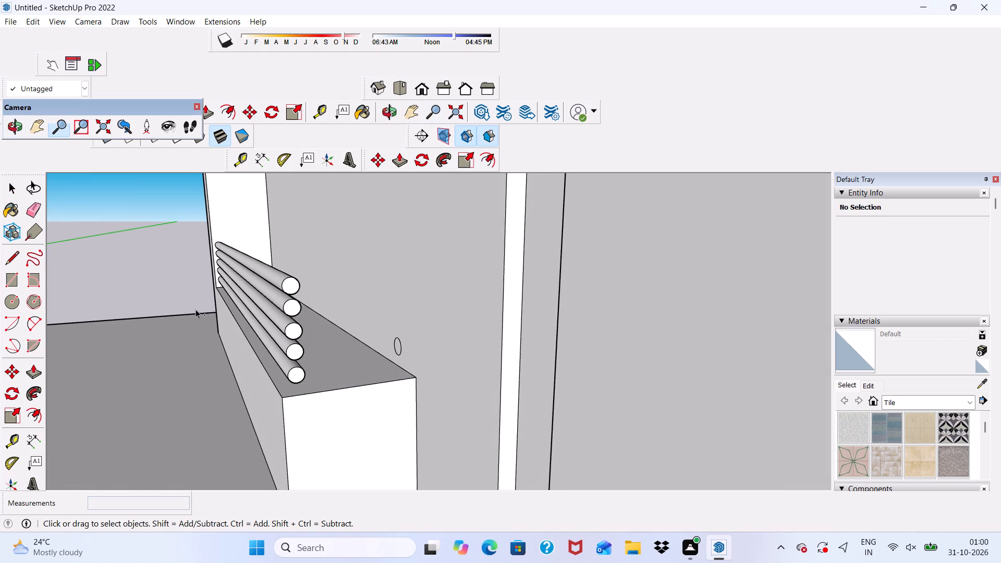
key(ctrl+z)
Draw an upright rectangle about 2' by 1' 7" above the low wall's end face, closing off the railing bar ends.
scroll(237, 295, down, 3)
middle_drag(232, 324, 371, 296)
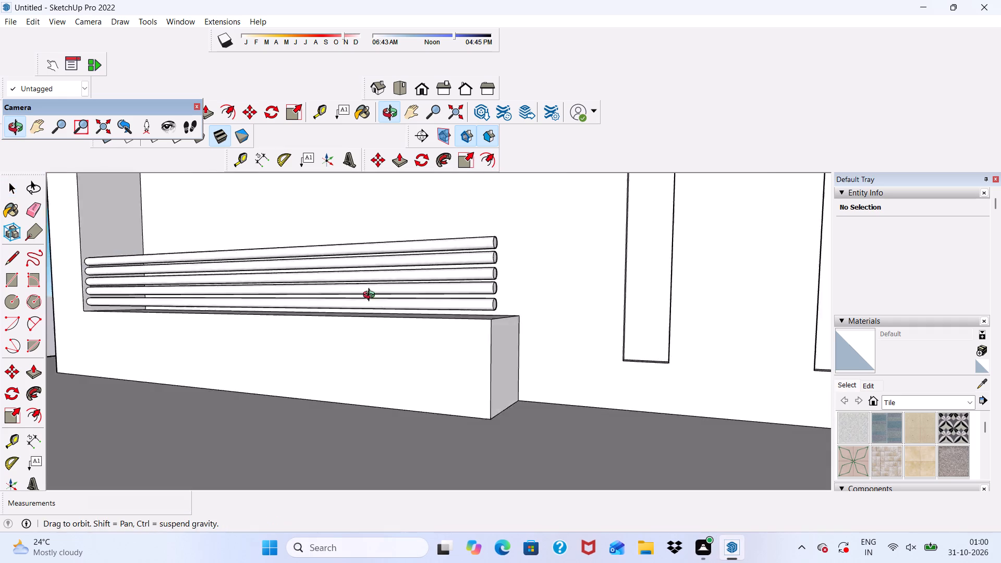
middle_drag(371, 296, 396, 309)
scroll(453, 285, down, 4)
middle_drag(533, 324, 459, 398)
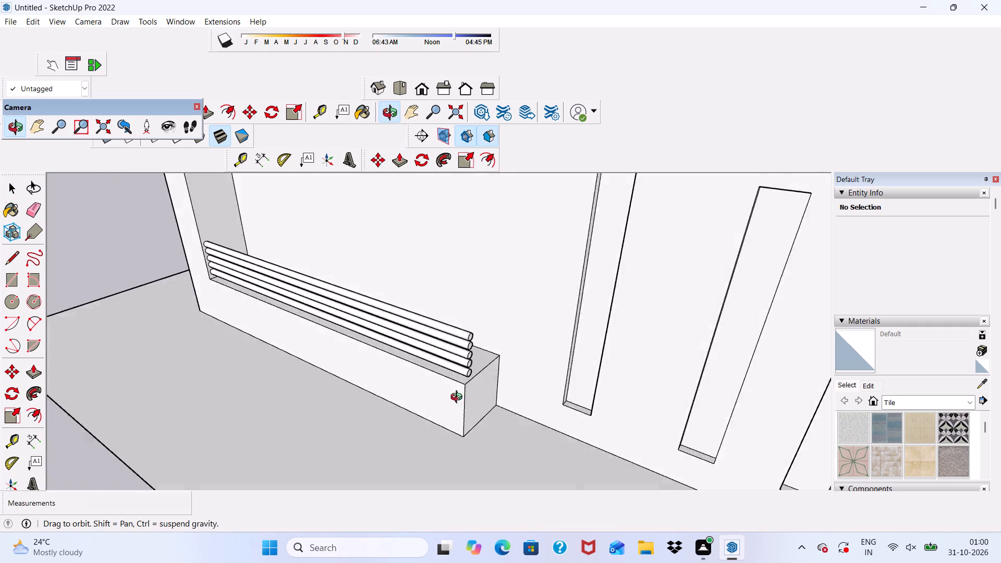
middle_drag(459, 398, 377, 390)
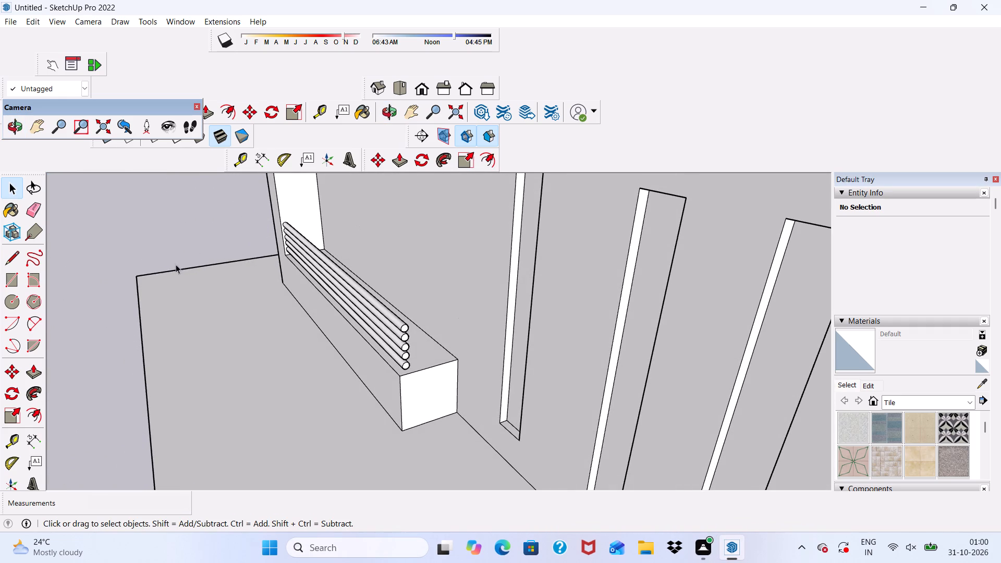
click(10, 280)
scroll(482, 403, up, 6)
click(369, 359)
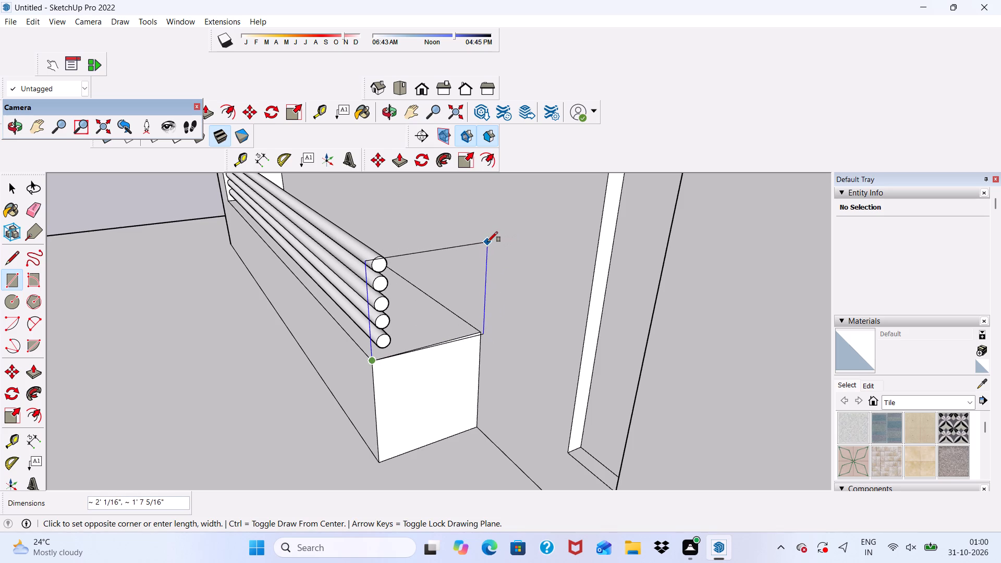
click(485, 240)
Examine the new end panel, the railing and the rest of the building's side wall.
scroll(483, 251, down, 1)
middle_drag(484, 252, 499, 251)
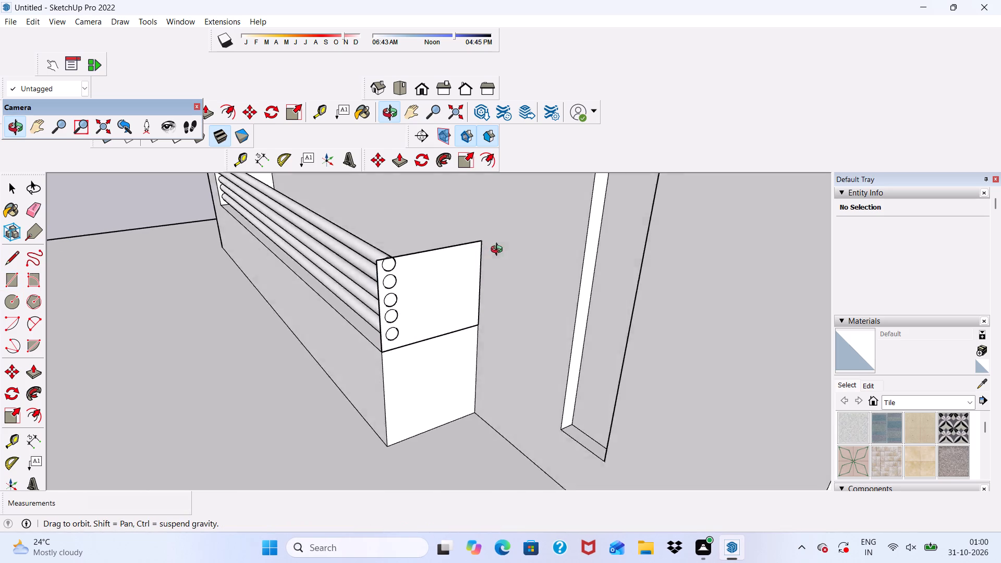
middle_drag(499, 251, 667, 248)
scroll(465, 289, down, 2)
middle_drag(451, 314, 592, 280)
scroll(572, 267, down, 5)
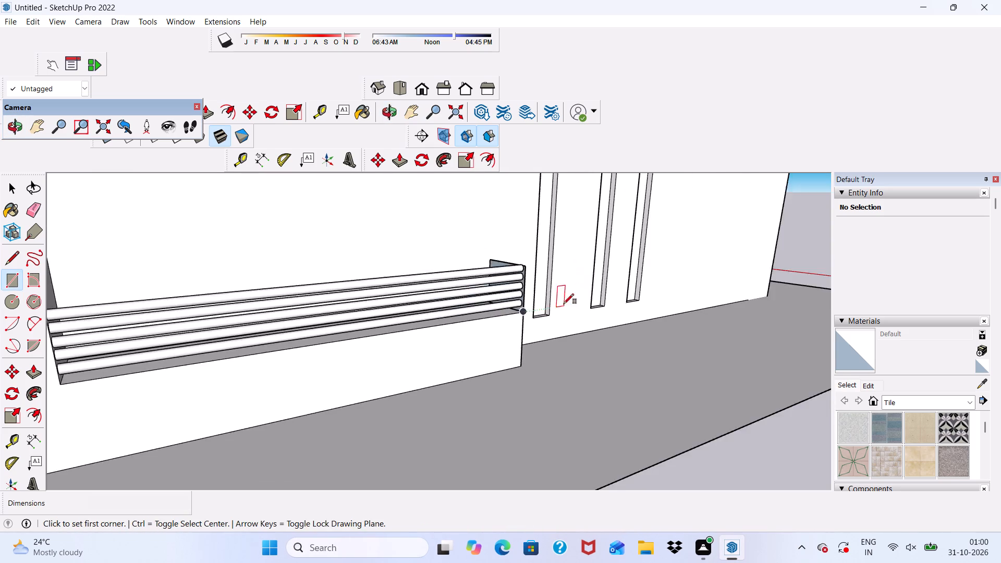
middle_drag(564, 304, 453, 263)
middle_drag(372, 313, 325, 341)
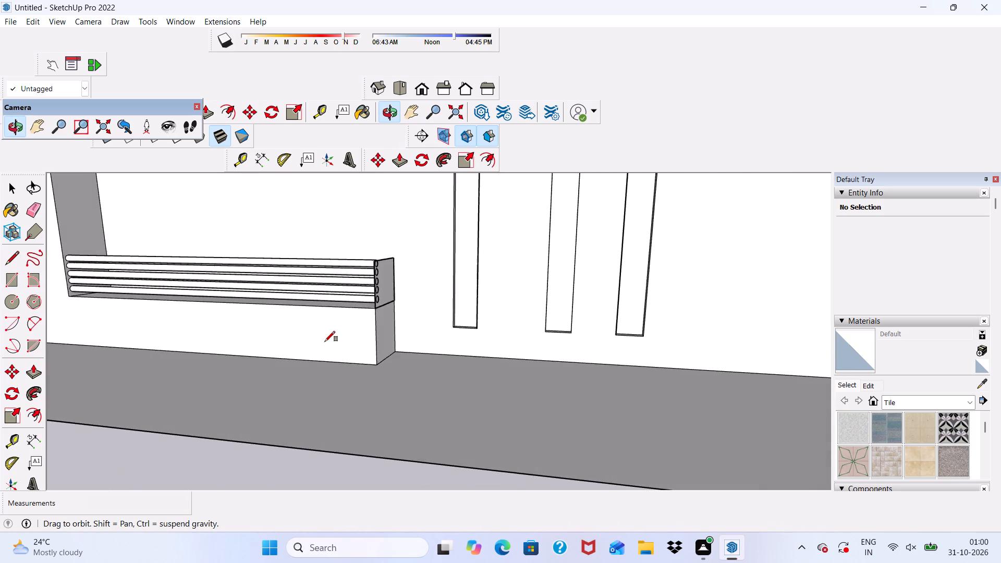
middle_drag(325, 341, 324, 341)
key(space)
scroll(349, 342, down, 4)
middle_drag(377, 380, 446, 366)
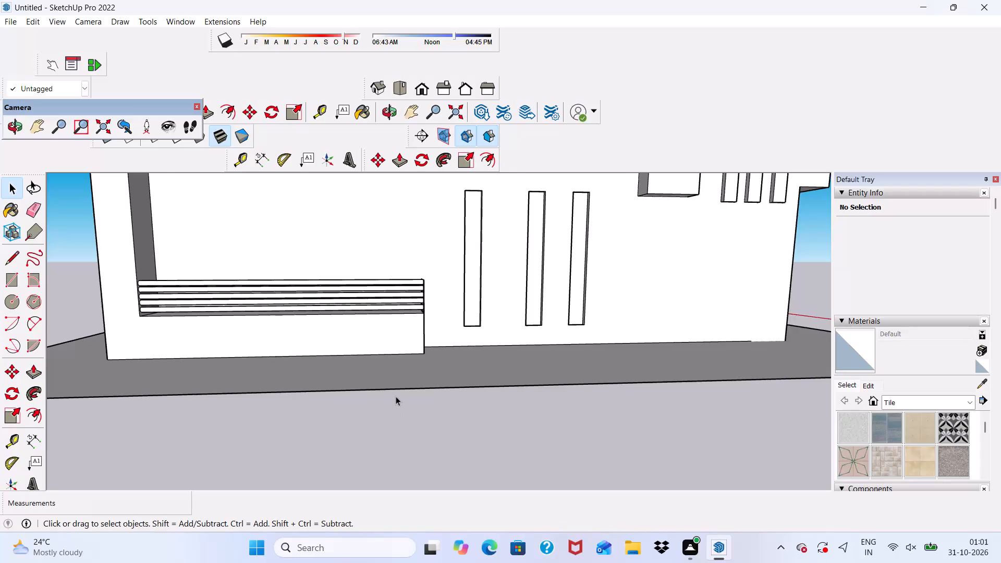
scroll(381, 347, down, 5)
middle_drag(393, 362, 369, 441)
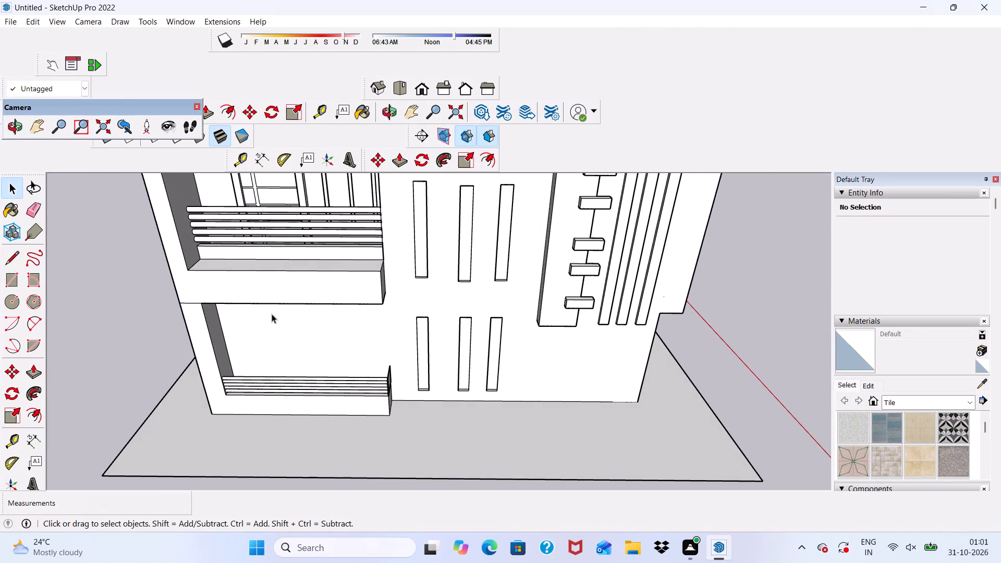
Draw a door rectangle about 4' 1" by 7' 2" on the ground-floor side wall behind the railing.
scroll(283, 239, up, 1)
click(14, 276)
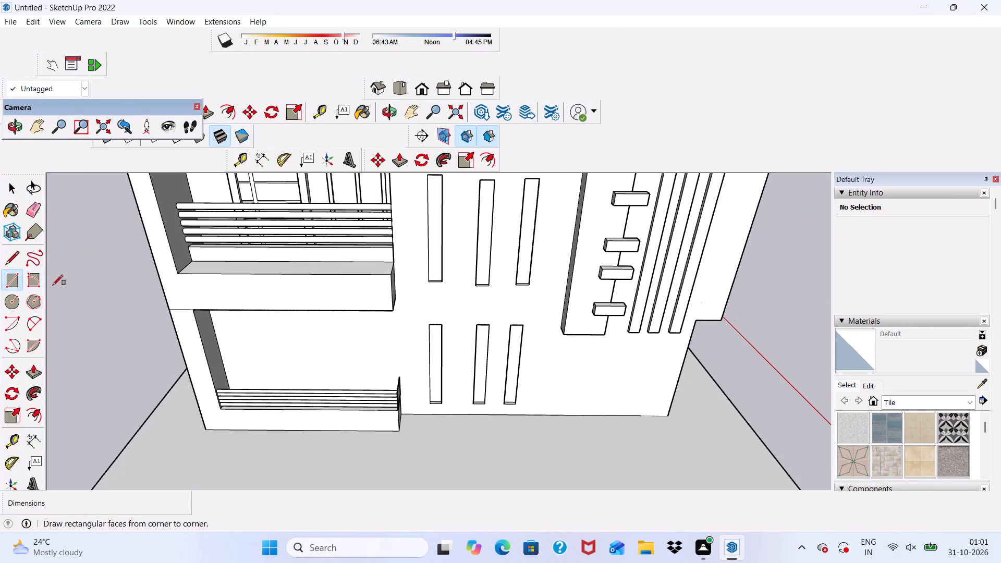
middle_drag(294, 353, 297, 360)
scroll(287, 365, up, 8)
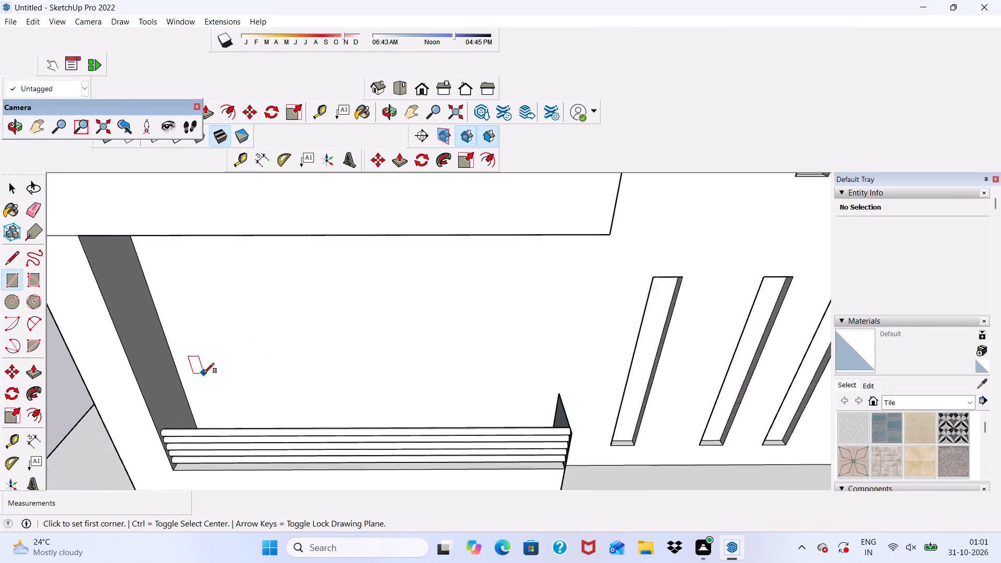
scroll(204, 373, up, 2)
middle_drag(207, 380, 210, 391)
scroll(212, 432, up, 2)
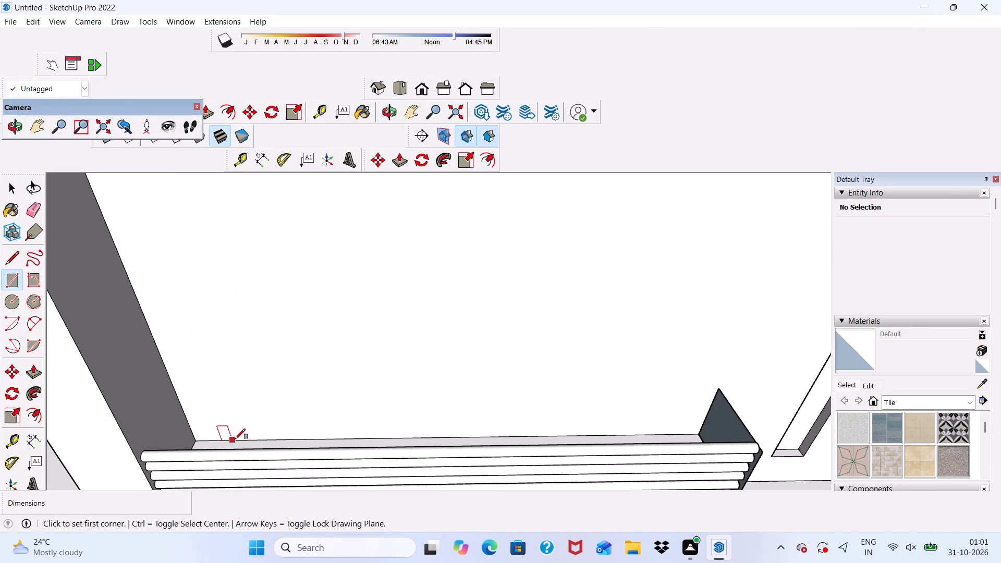
click(238, 440)
scroll(274, 369, down, 6)
scroll(357, 315, up, 2)
scroll(356, 301, down, 2)
middle_drag(359, 222, 359, 213)
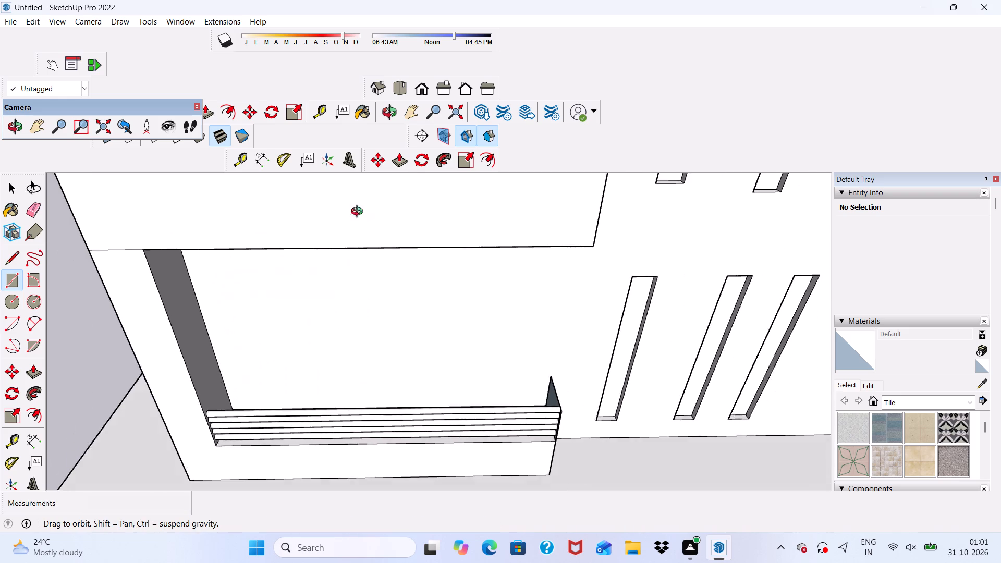
middle_drag(359, 213, 365, 112)
scroll(348, 250, up, 4)
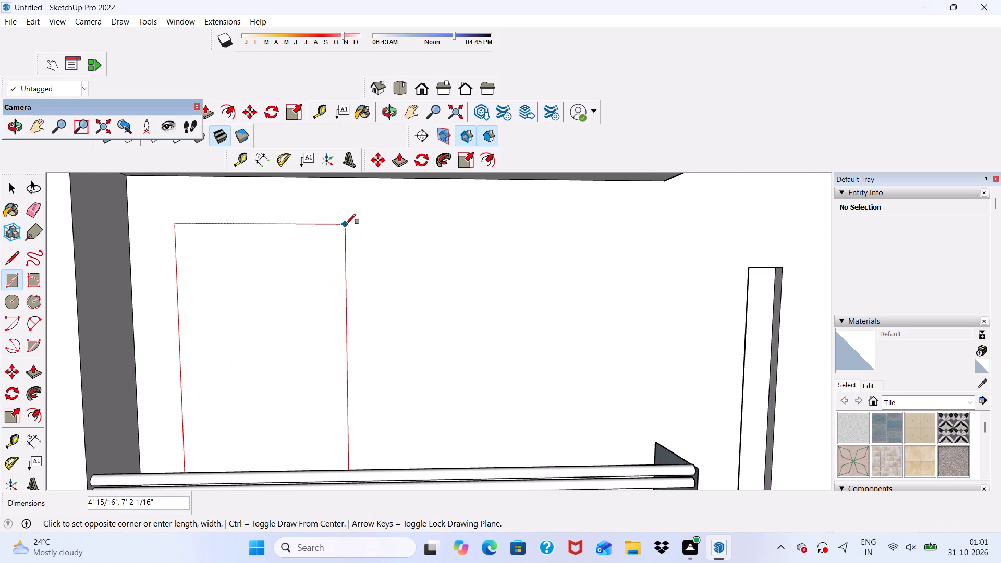
click(348, 224)
scroll(350, 225, down, 9)
scroll(324, 285, up, 1)
key(space)
Offset the door rectangle's face outward by 6" to outline its frame.
click(323, 283)
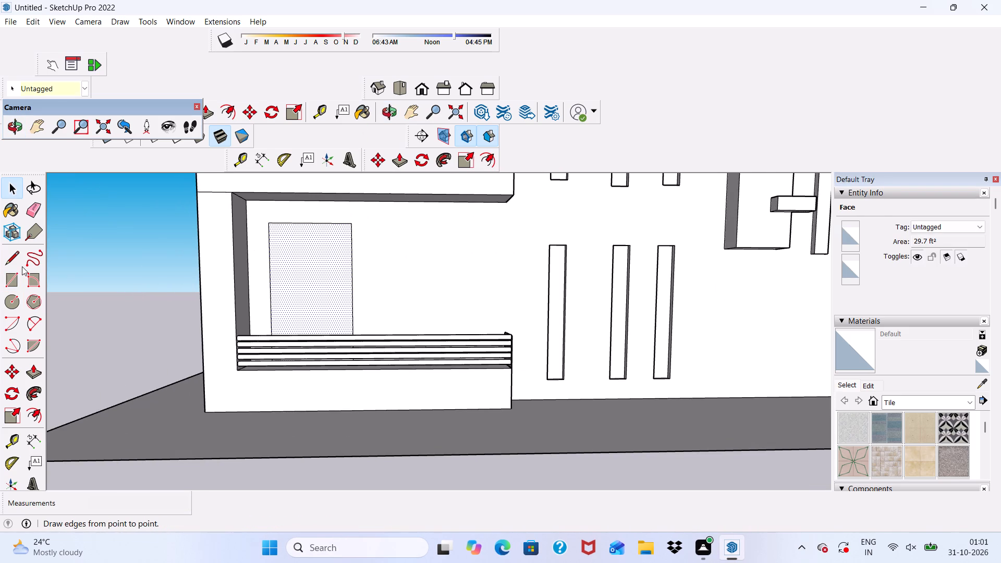
drag(35, 415, 36, 414)
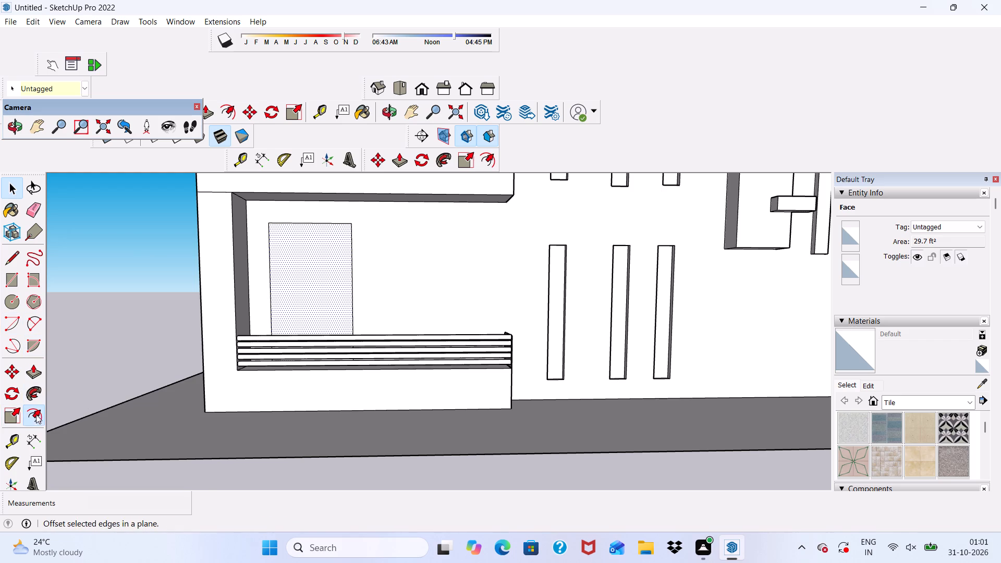
drag(36, 414, 45, 410)
click(38, 412)
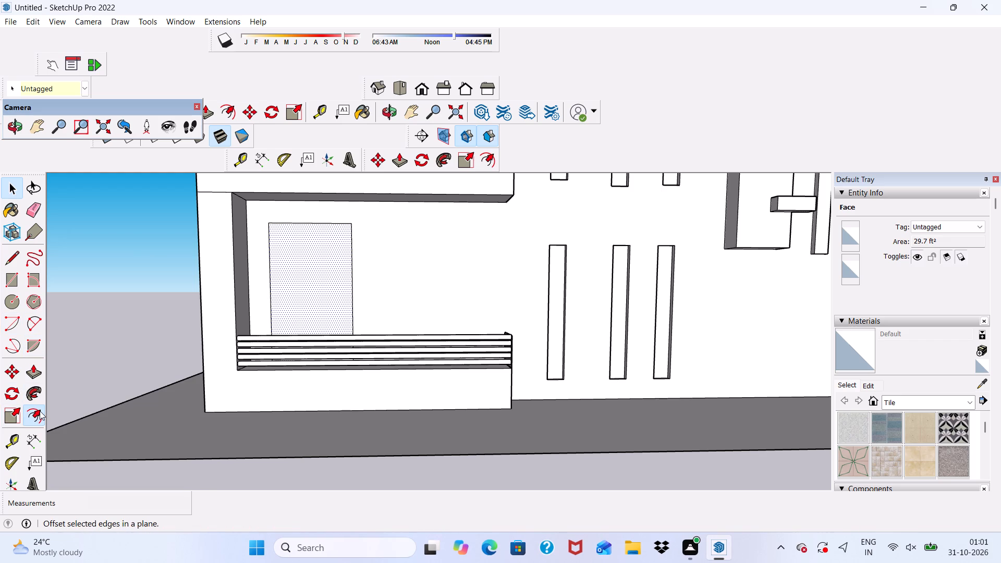
click(283, 286)
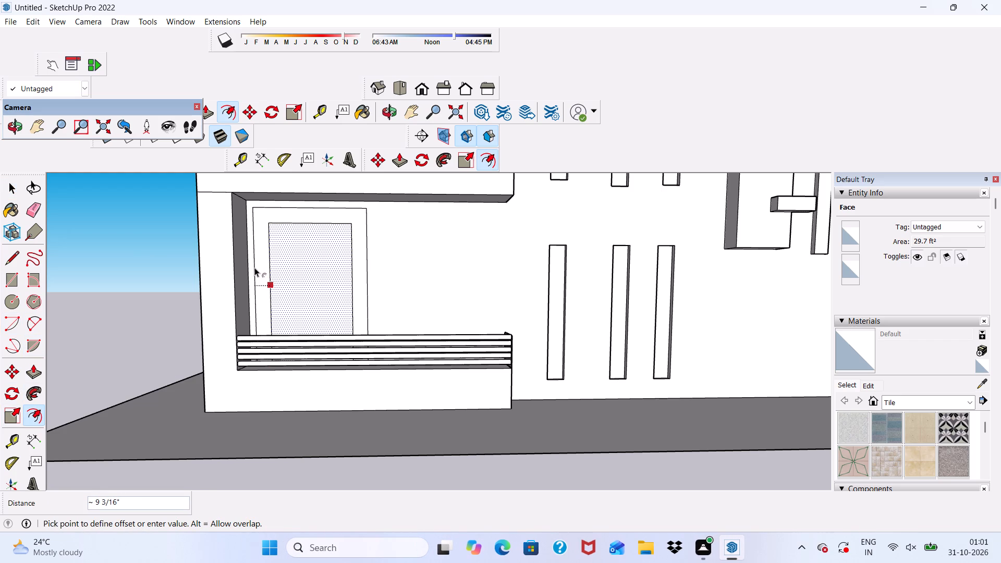
key(6)
key(shift+quotedbl)
key(Return)
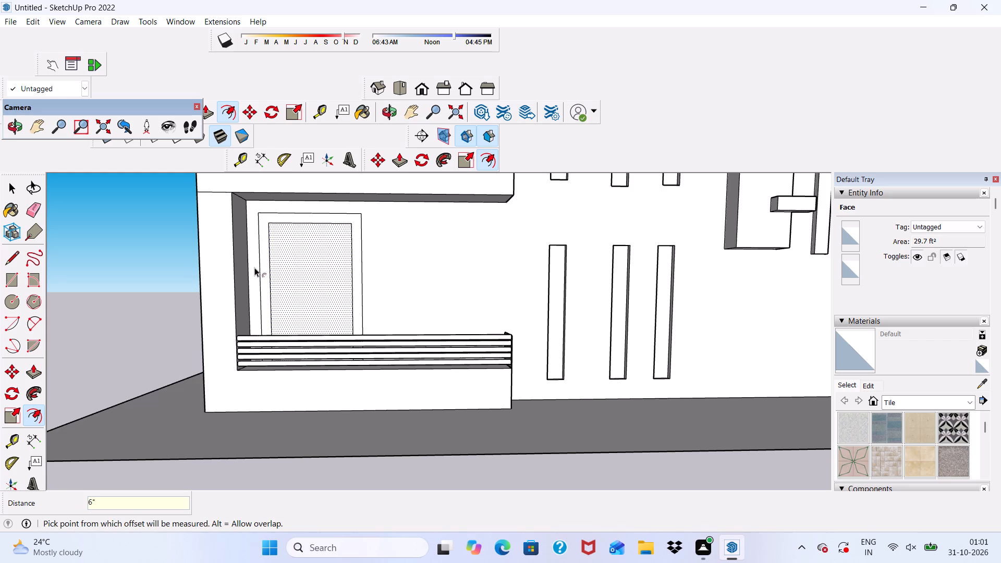
scroll(257, 268, down, 4)
middle_drag(297, 274, 277, 295)
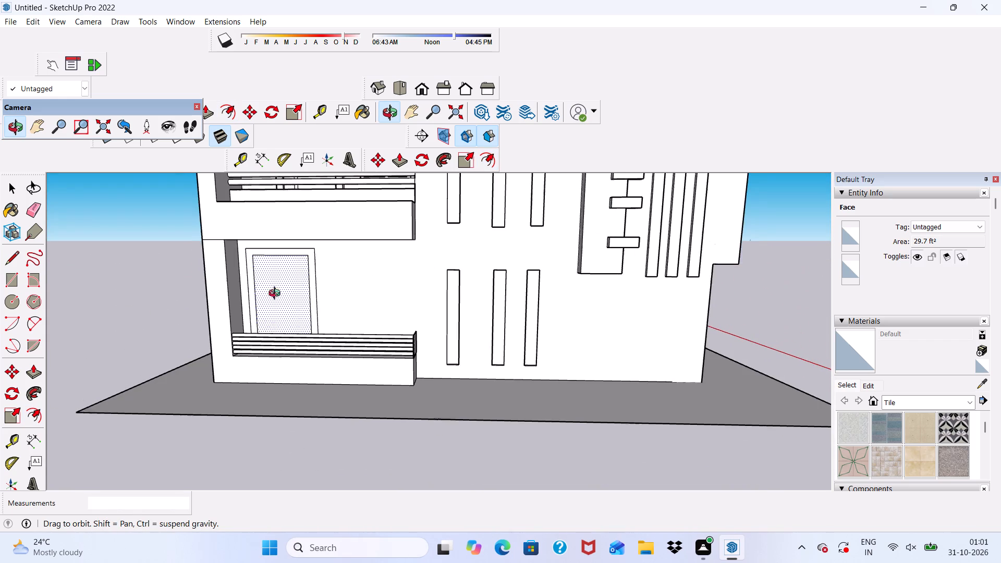
middle_drag(277, 295, 278, 295)
key(space)
click(155, 302)
Push/Pull the ground-floor door's frame face outward by 6" from the side wall.
scroll(286, 260, up, 8)
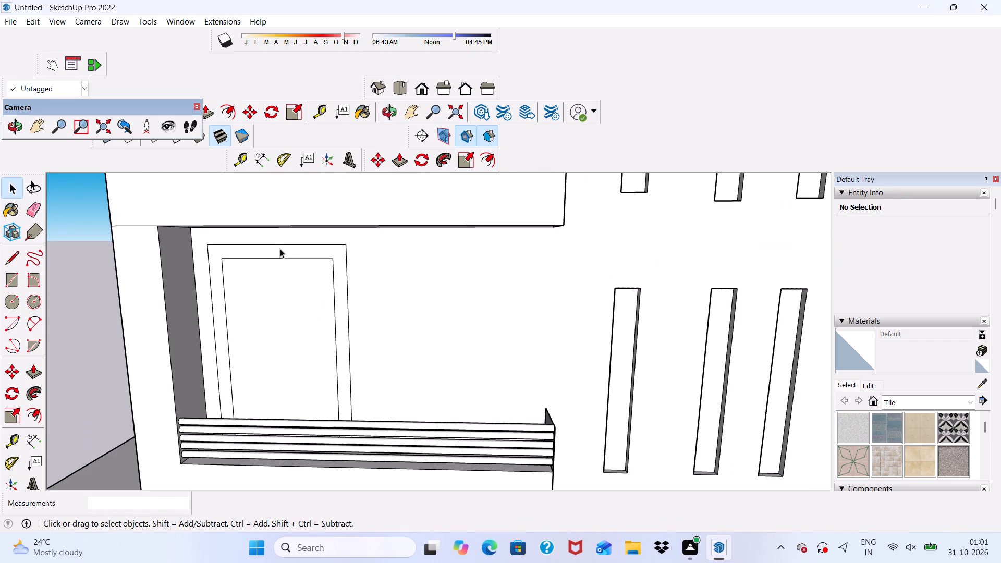
click(274, 252)
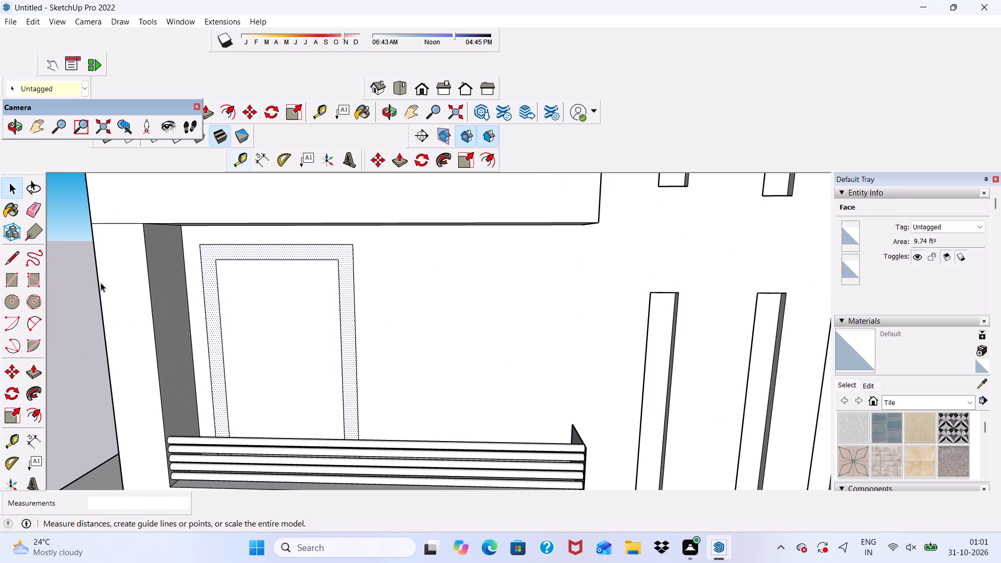
scroll(113, 267, down, 12)
middle_drag(503, 300, 220, 283)
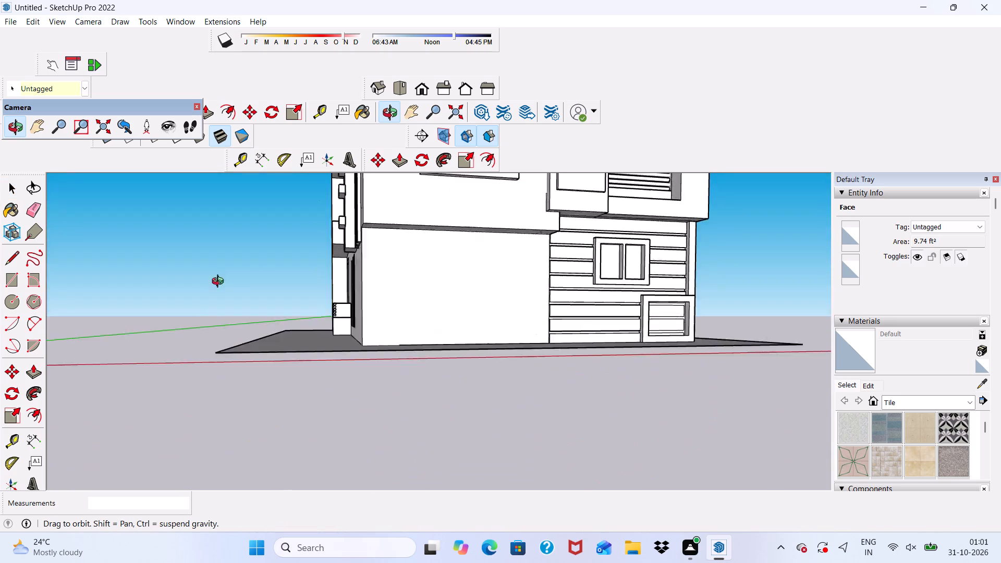
middle_drag(220, 283, 197, 297)
scroll(221, 283, up, 1)
scroll(356, 215, down, 5)
middle_drag(449, 253, 429, 313)
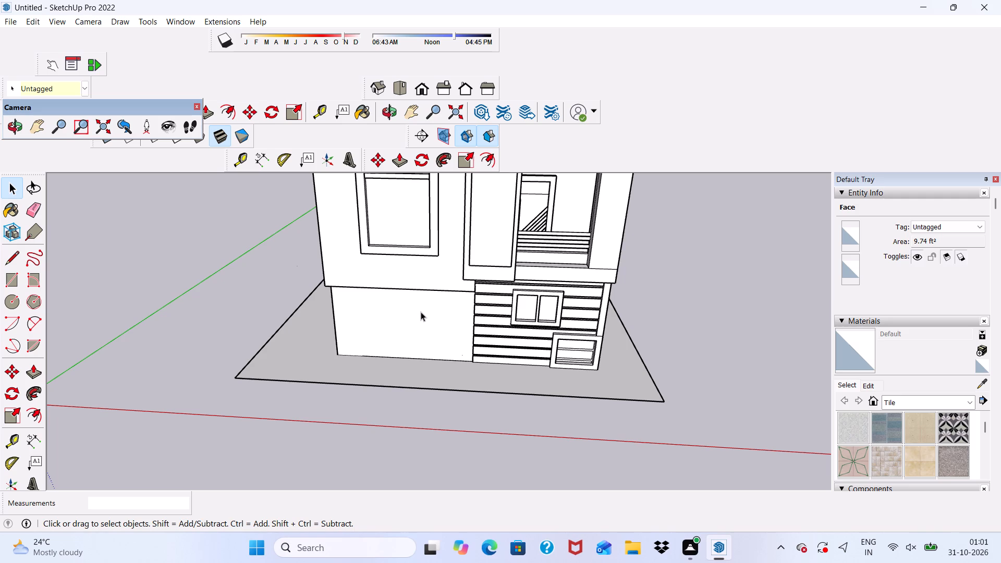
middle_drag(421, 298, 590, 289)
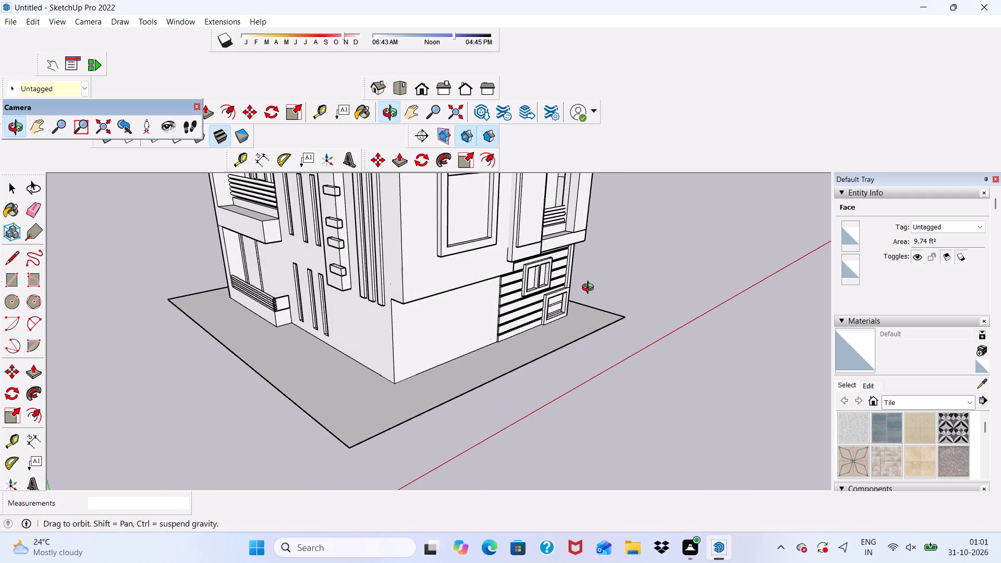
middle_drag(590, 289, 591, 289)
middle_drag(250, 308, 370, 327)
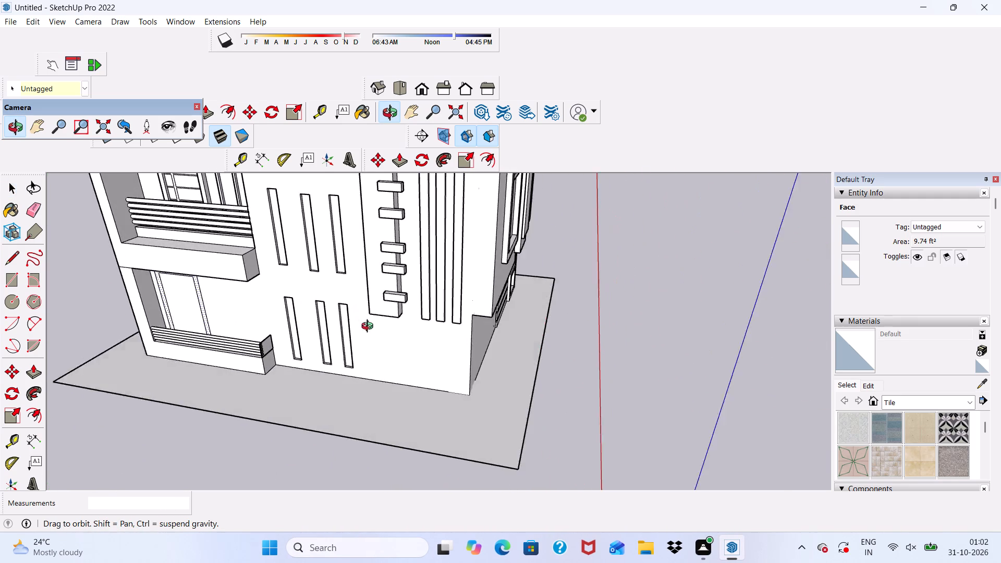
middle_drag(370, 327, 378, 330)
scroll(277, 329, up, 3)
scroll(171, 313, up, 5)
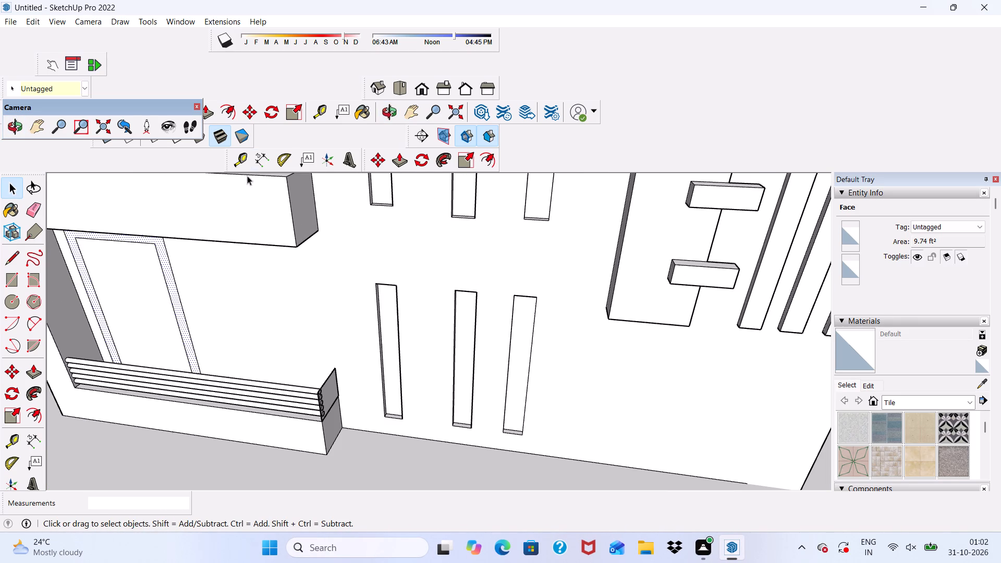
click(398, 158)
scroll(216, 267, up, 3)
scroll(175, 289, up, 2)
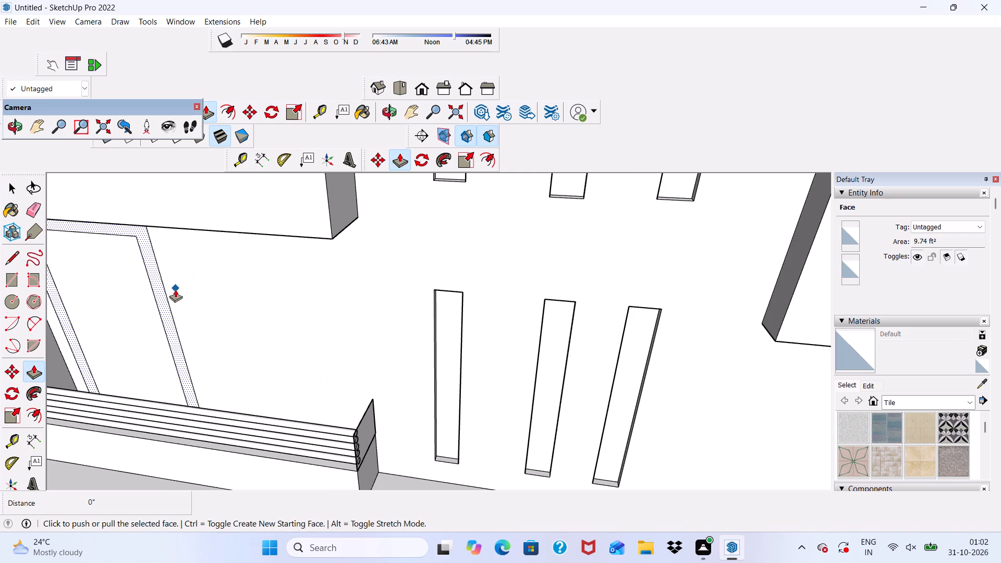
scroll(175, 289, up, 2)
click(160, 297)
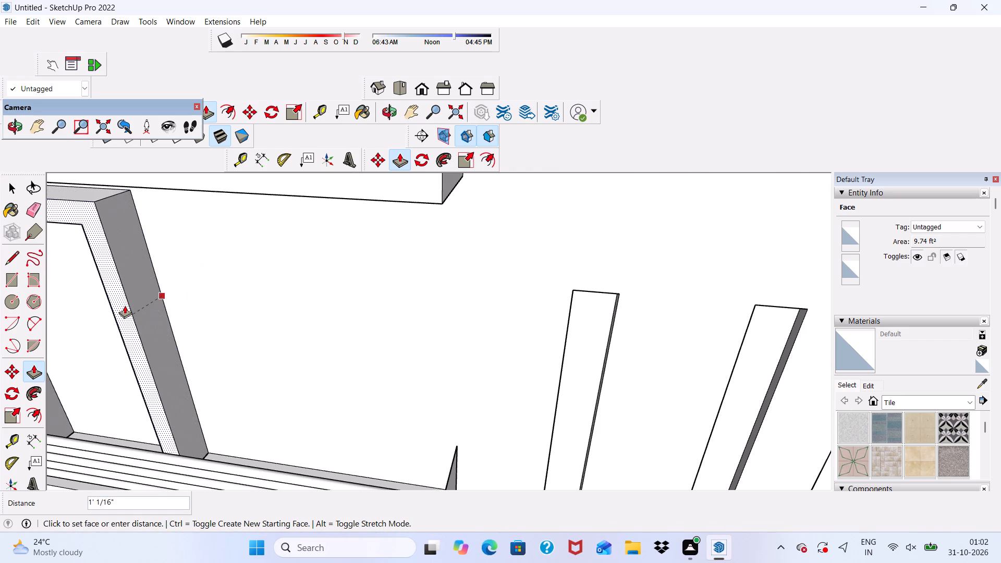
key(6)
key(shift+quotedbl)
key(Return)
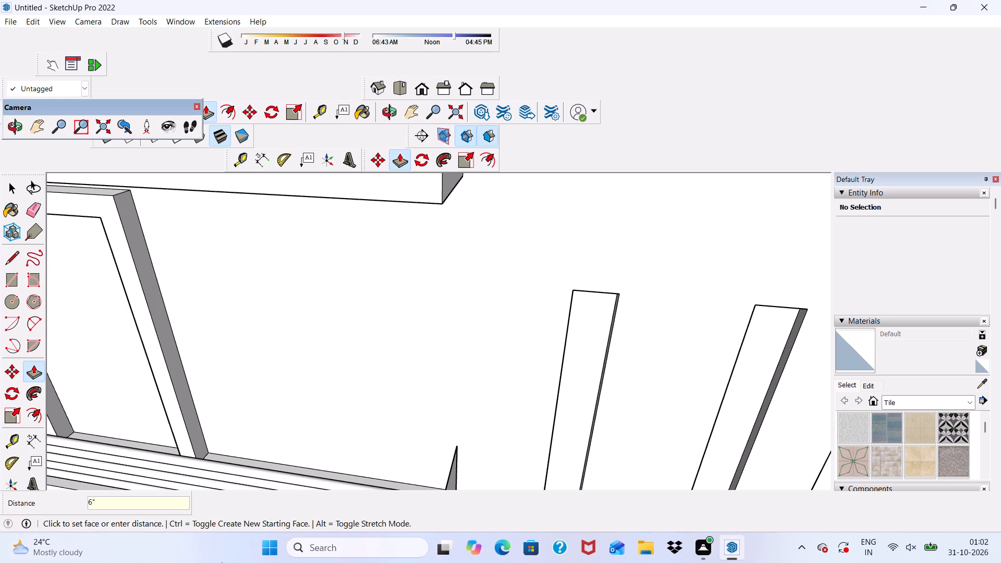
Push/Pull the door panel inside the raised frame outward by 3".
scroll(212, 334, down, 3)
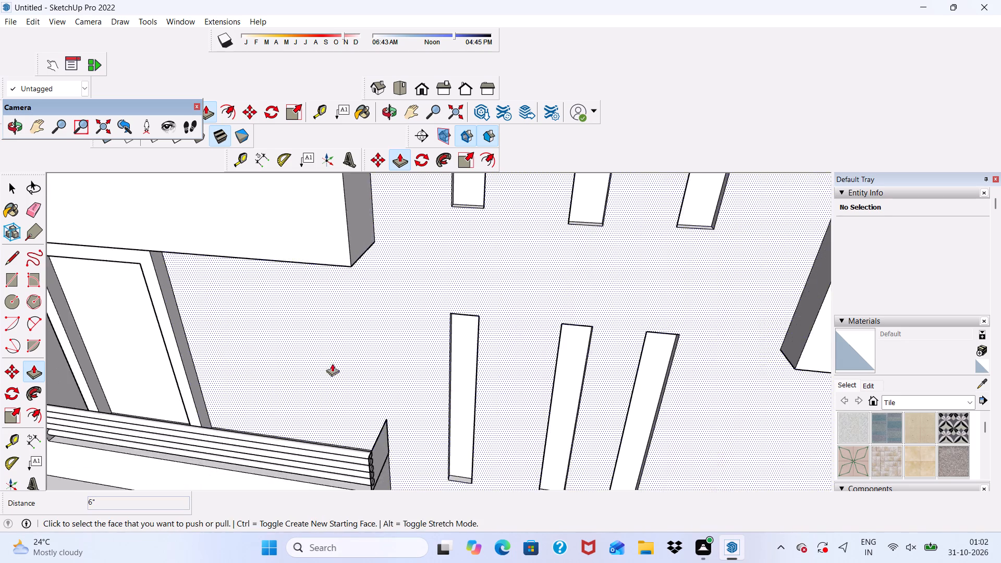
scroll(332, 363, down, 4)
middle_drag(332, 389, 343, 312)
scroll(150, 297, up, 2)
click(160, 284)
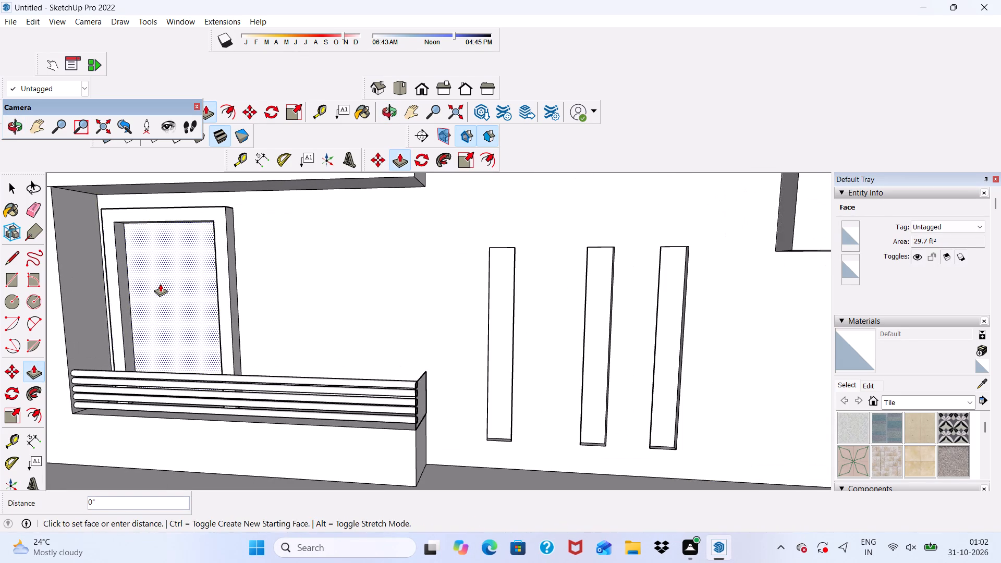
key(3)
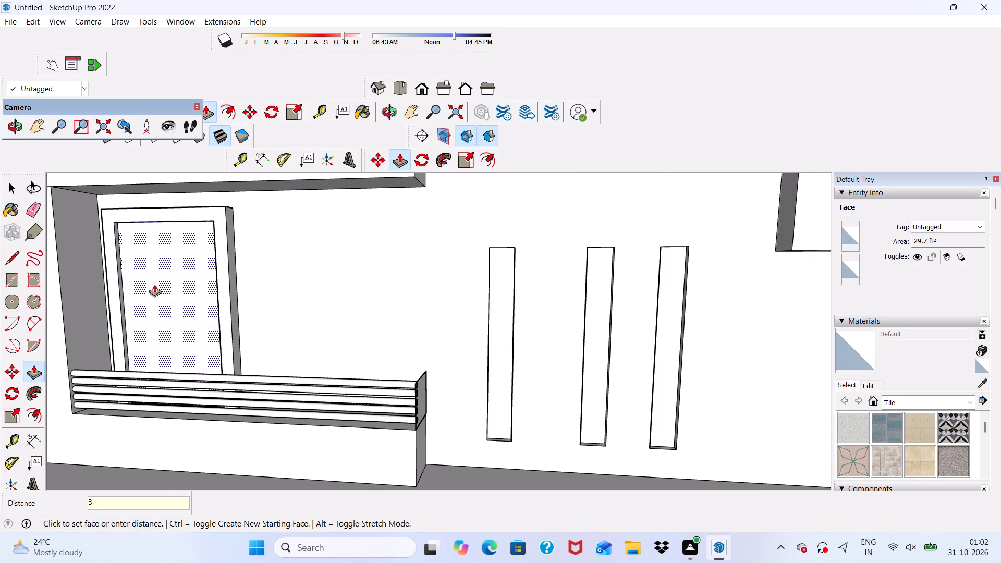
key(shift+quotedbl)
key(Return)
key(space)
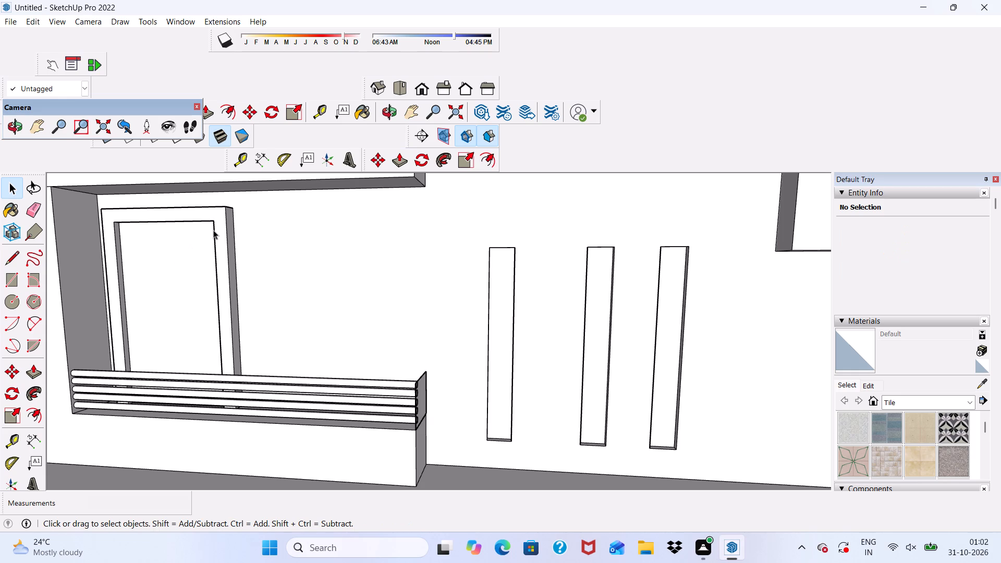
Draw a thin horizontal strip about 3" by 4' 1" across the full width of the door panel near its top.
scroll(216, 207, down, 5)
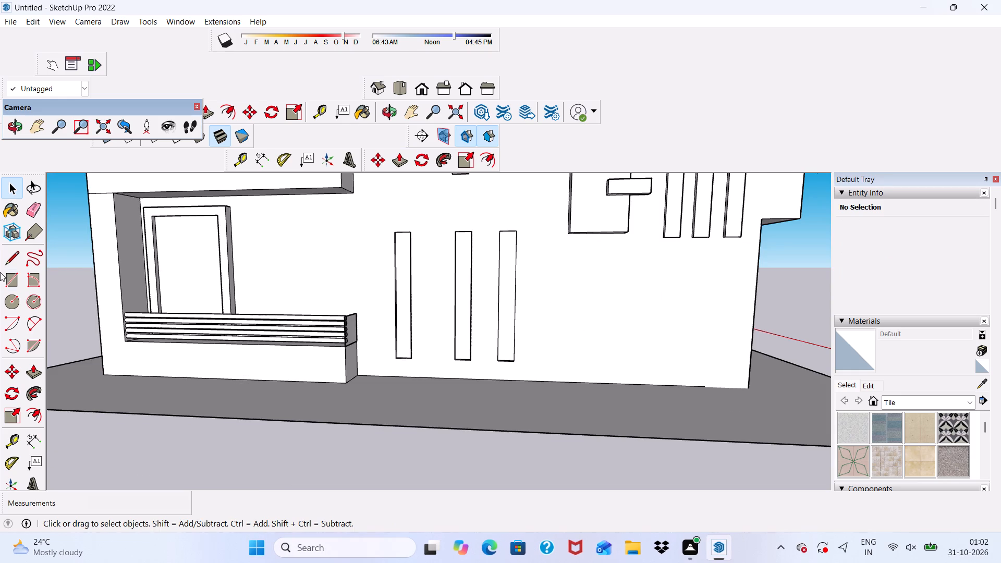
click(16, 275)
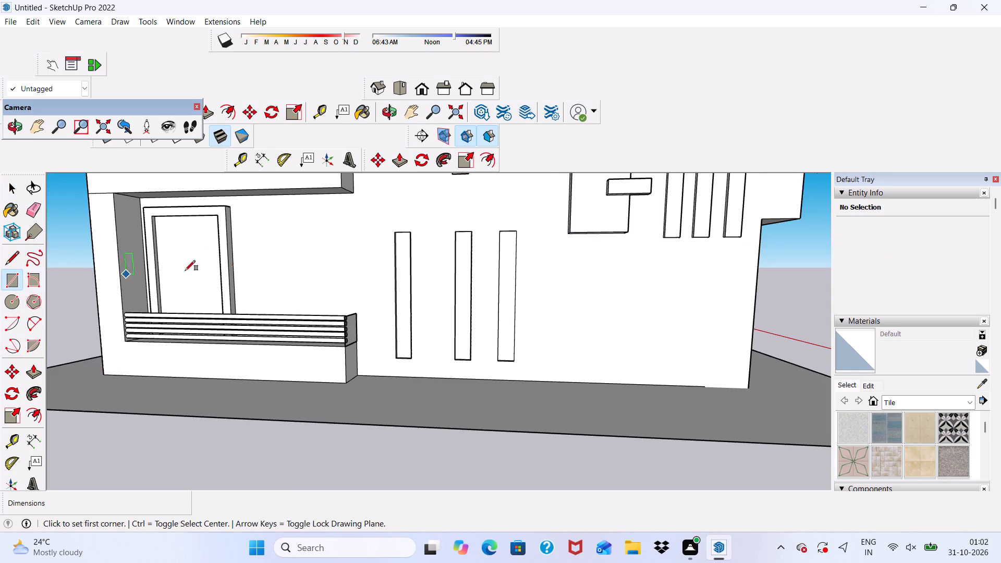
scroll(240, 268, down, 4)
scroll(212, 251, up, 11)
middle_drag(172, 238, 170, 213)
scroll(168, 213, up, 7)
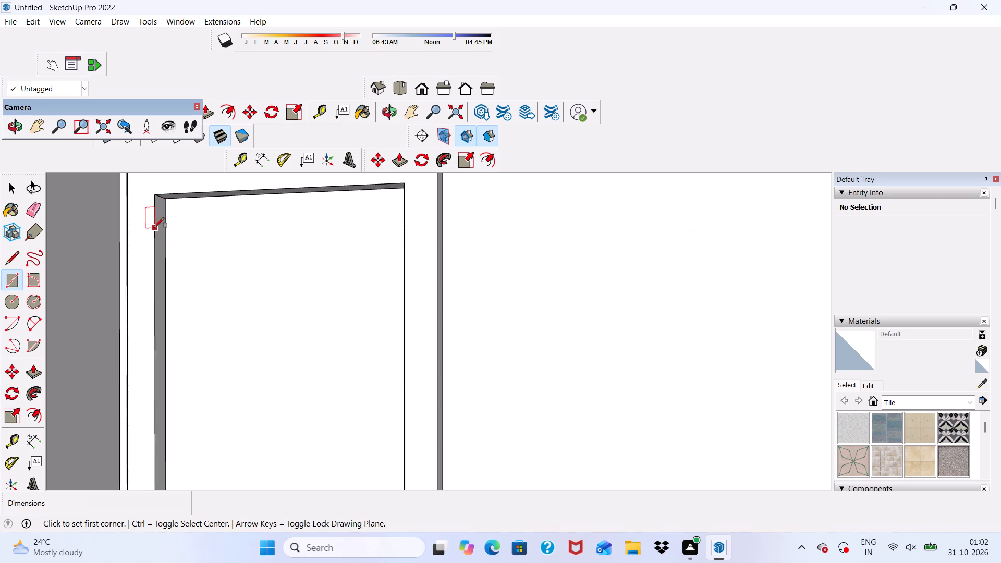
scroll(154, 228, up, 1)
click(167, 255)
scroll(279, 243, down, 5)
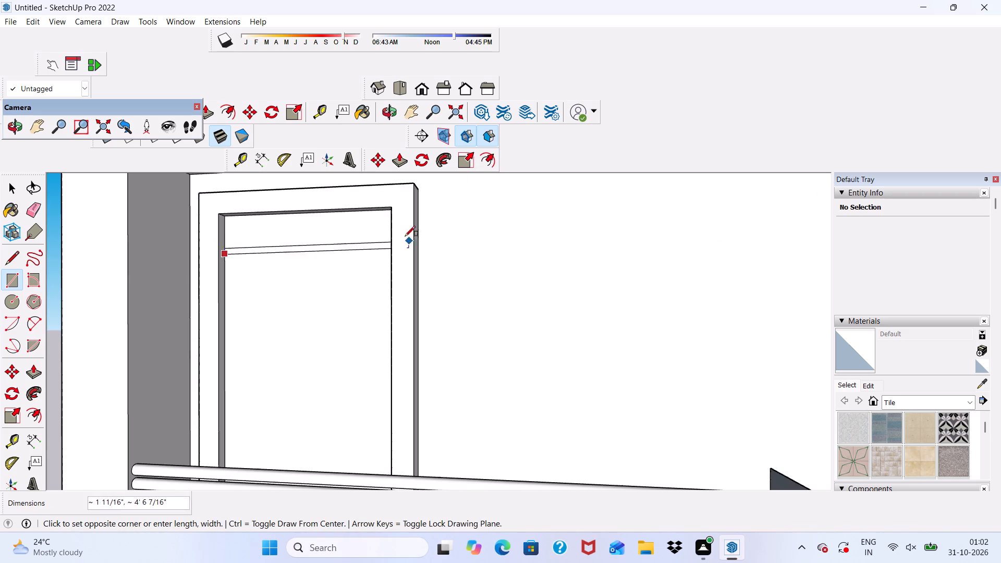
middle_drag(335, 249, 431, 232)
scroll(433, 243, up, 4)
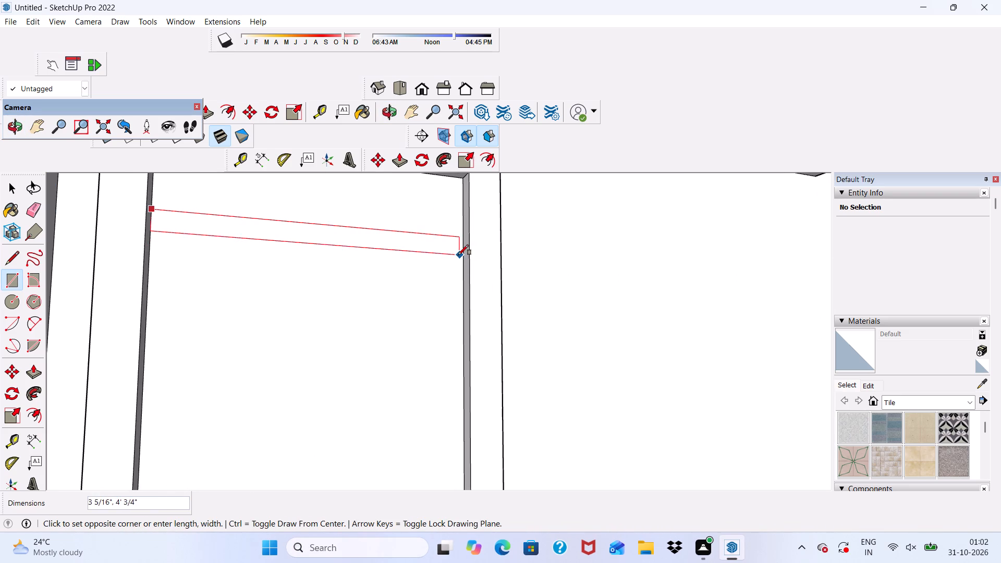
click(461, 252)
Copy the horizontal strip about 1' 5" straight down the door panel and repeat the copy 4 times.
scroll(456, 243, down, 4)
middle_drag(453, 249, 370, 273)
scroll(362, 259, up, 5)
key(space)
double_click(338, 260)
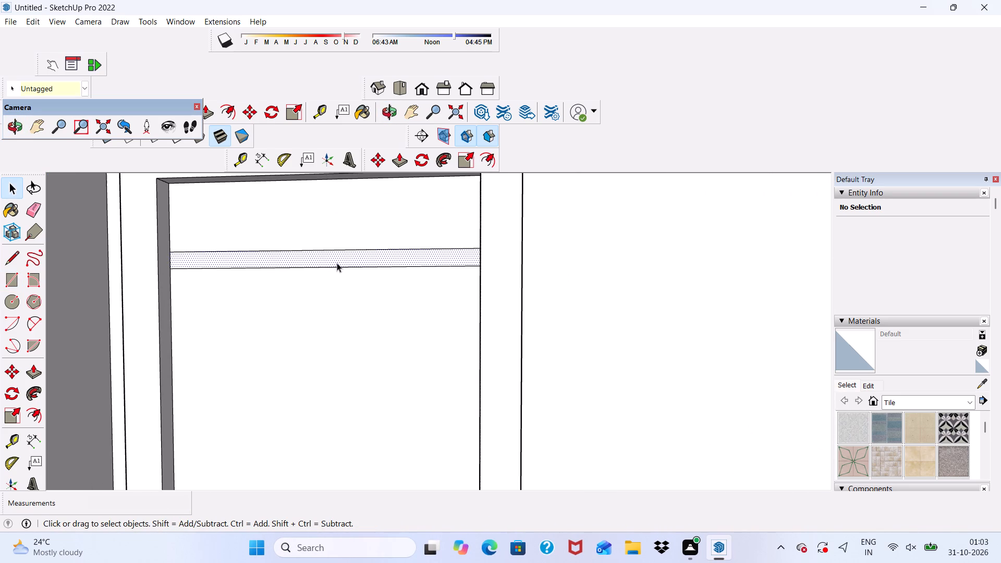
click(379, 153)
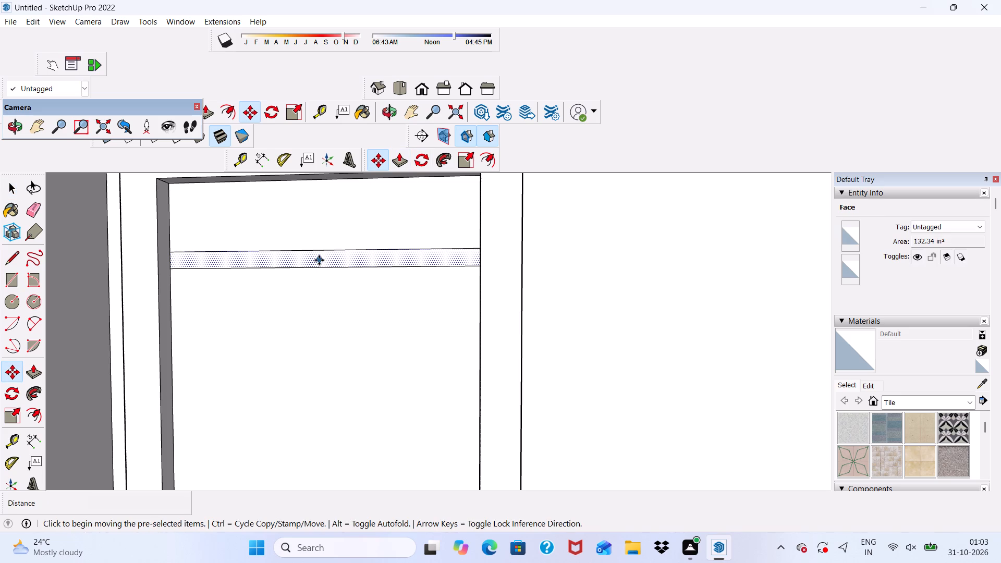
click(319, 260)
scroll(338, 162, down, 5)
scroll(335, 240, down, 3)
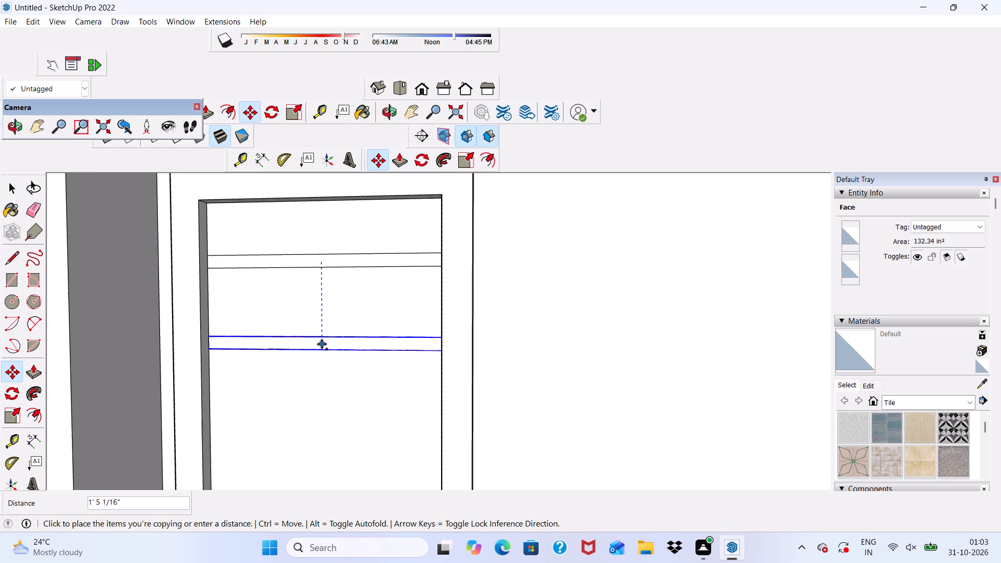
click(322, 344)
scroll(350, 212, down, 7)
middle_drag(425, 268, 431, 294)
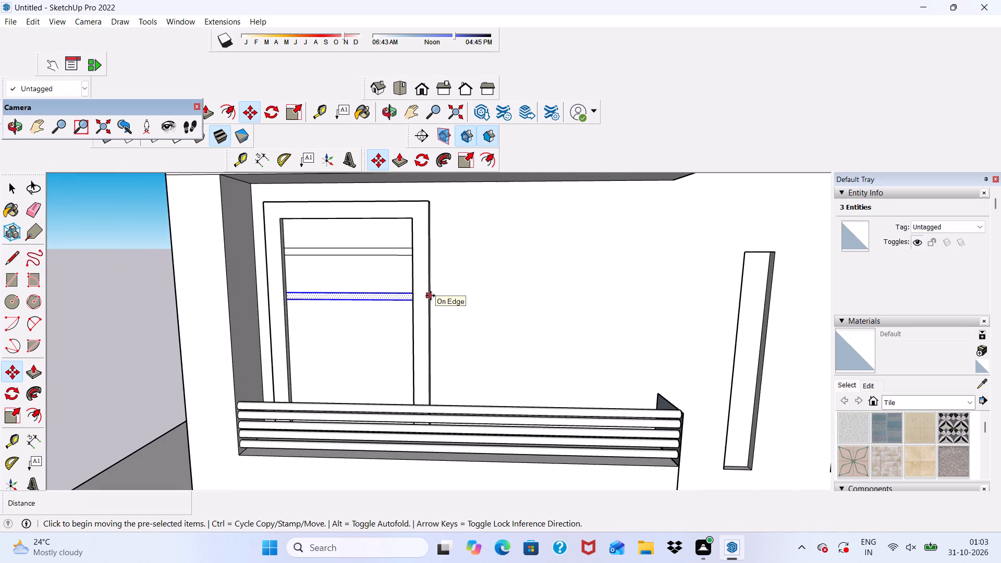
key(shift+asterisk)
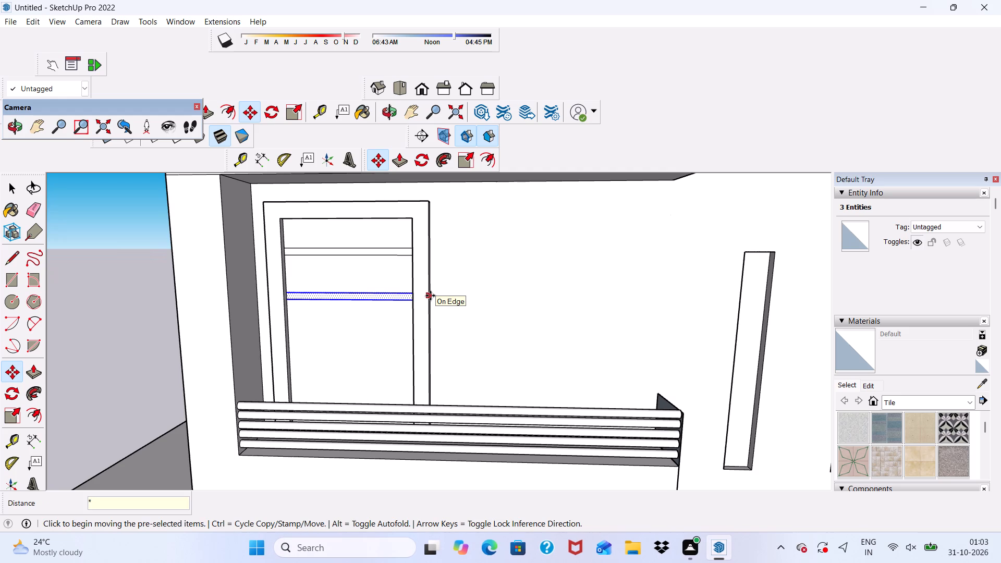
key(4)
key(Return)
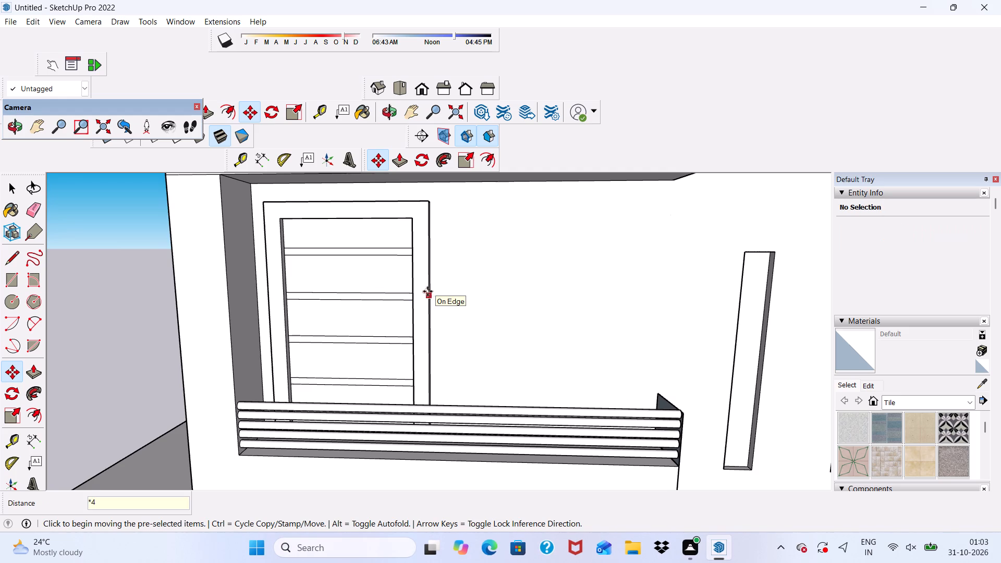
Draw a narrow vertical strip about 2" by 7' 2" from the door panel's top edge to its bottom edge, crossing the horizontal strips.
scroll(413, 280, down, 4)
middle_drag(466, 213, 417, 292)
scroll(336, 294, down, 1)
scroll(451, 94, up, 1)
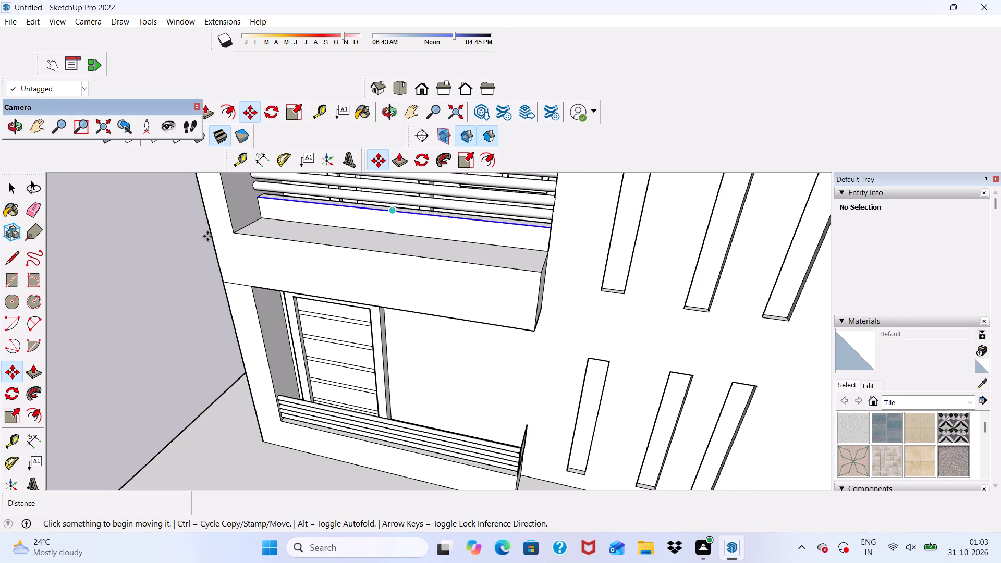
click(6, 278)
scroll(249, 345, down, 1)
middle_drag(340, 342, 389, 263)
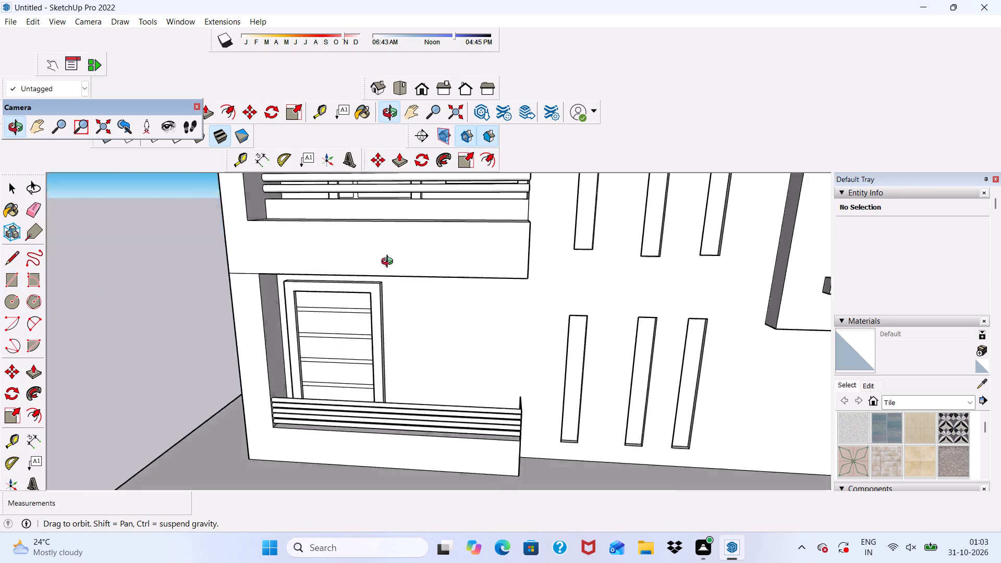
middle_drag(389, 263, 398, 251)
scroll(306, 304, up, 5)
middle_drag(316, 316, 332, 260)
scroll(327, 249, up, 10)
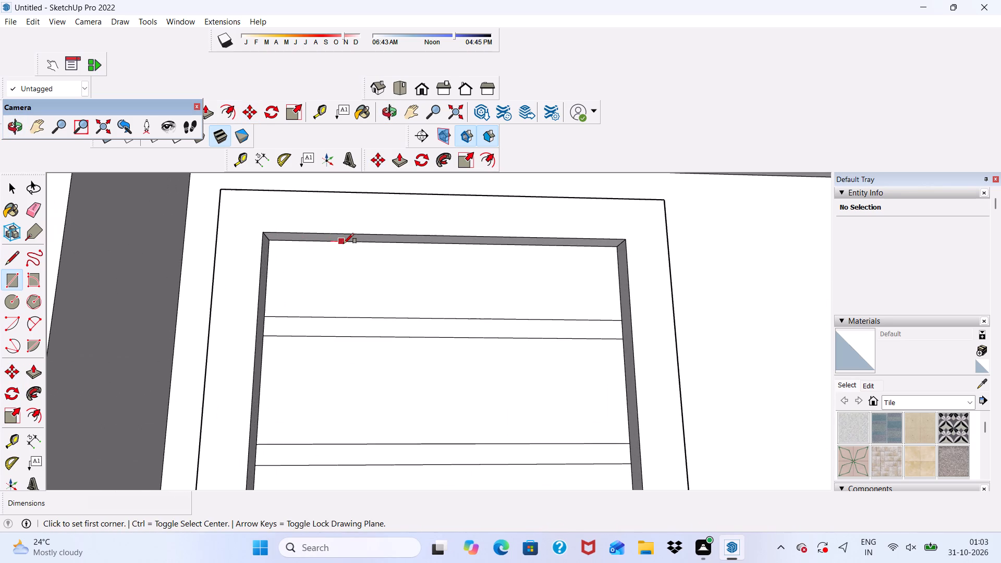
click(345, 243)
scroll(352, 240, down, 5)
scroll(455, 168, down, 8)
scroll(444, 200, up, 1)
scroll(401, 231, down, 1)
scroll(405, 121, down, 12)
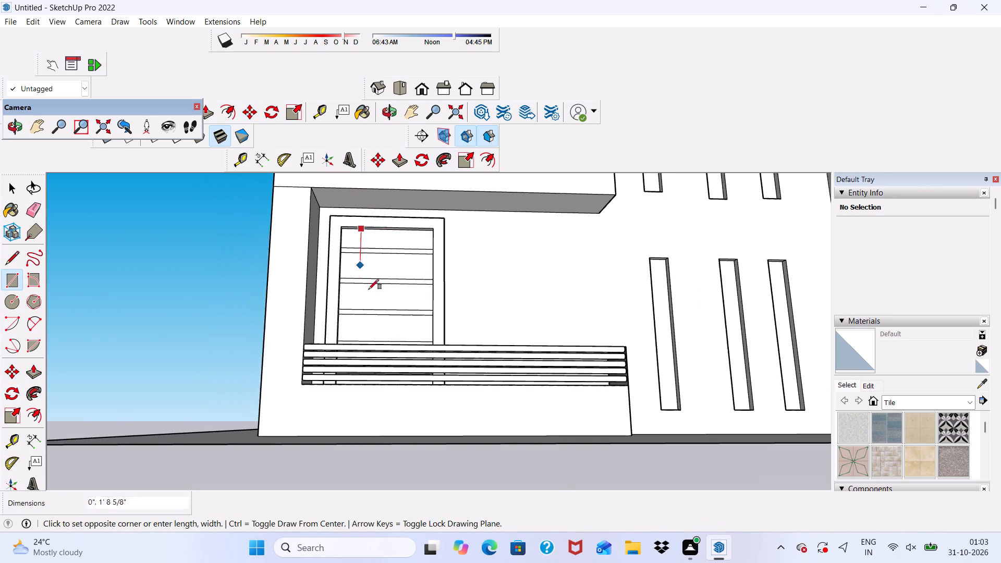
middle_drag(410, 271, 383, 341)
scroll(365, 250, down, 5)
scroll(319, 427, up, 6)
middle_drag(387, 362, 379, 382)
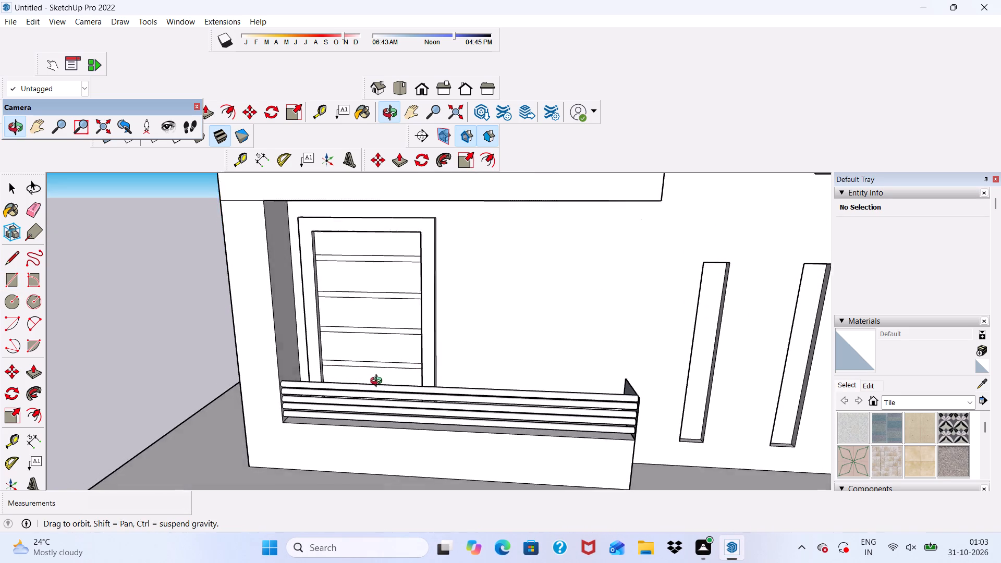
middle_drag(379, 382, 336, 449)
scroll(333, 400, up, 20)
scroll(333, 400, up, 3)
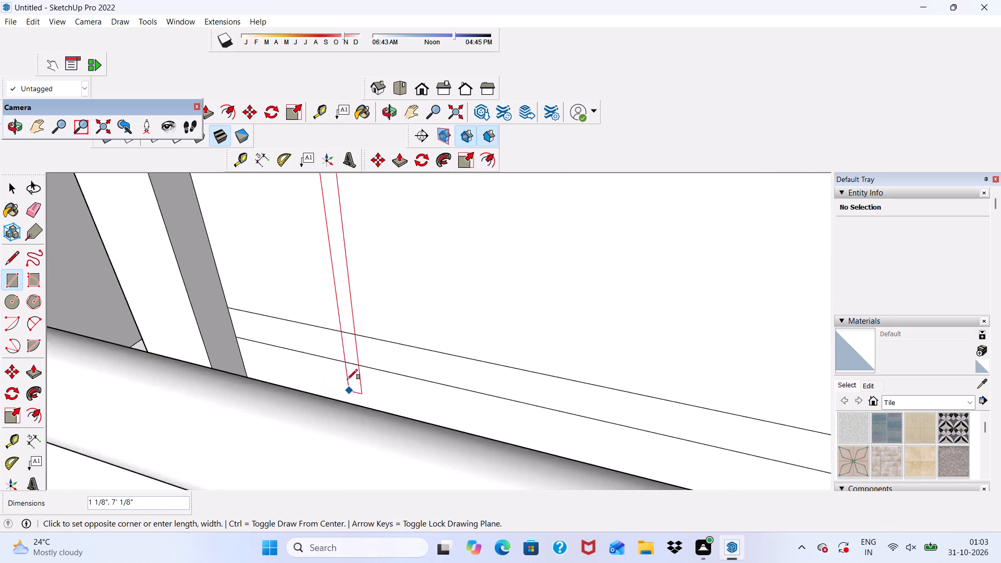
scroll(347, 380, up, 2)
middle_drag(350, 369, 360, 395)
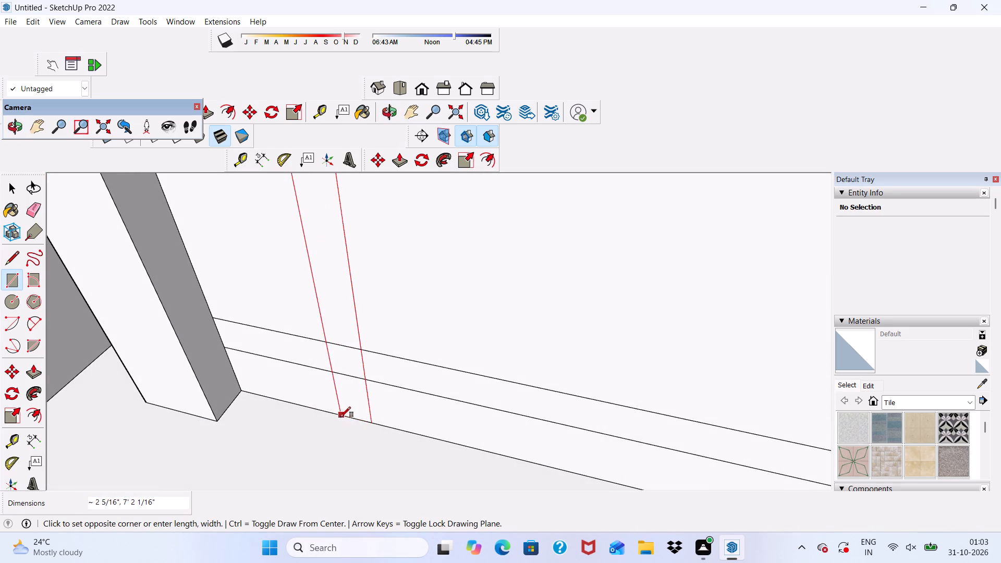
click(340, 417)
Erase the overlapping line segments where the vertical strip crosses the two lowest horizontal strips on the door panel.
scroll(351, 402, down, 8)
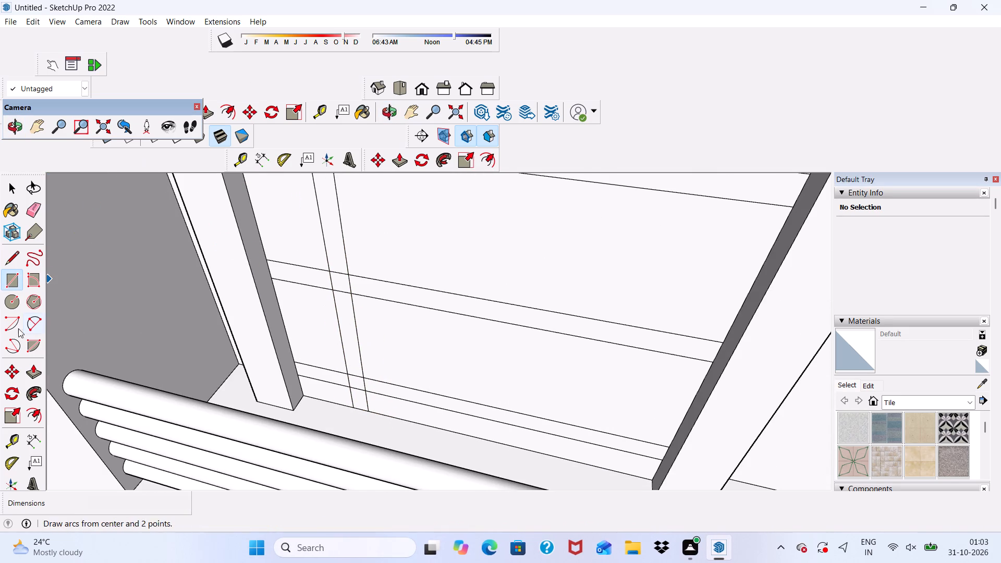
click(32, 202)
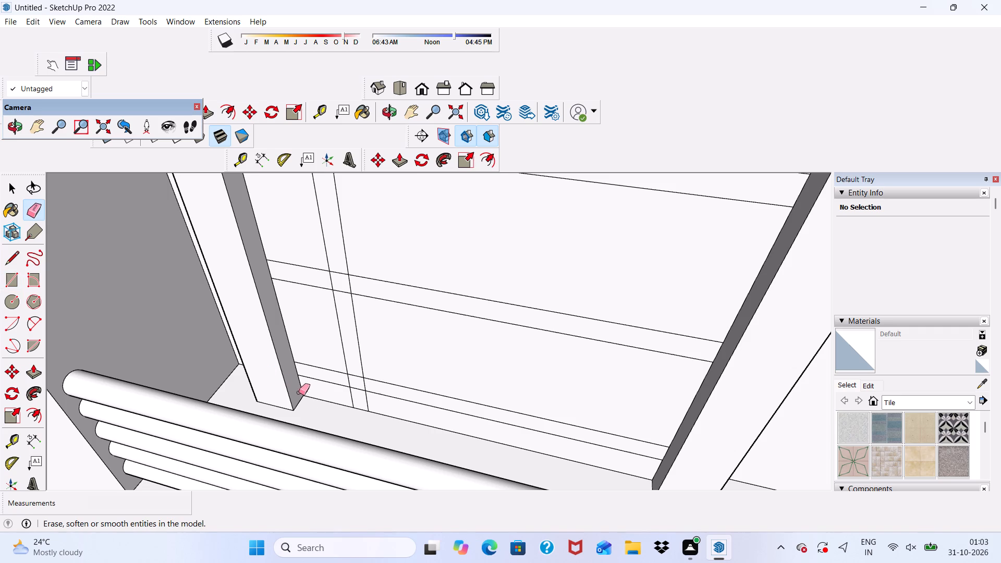
scroll(331, 405, up, 1)
scroll(375, 380, up, 5)
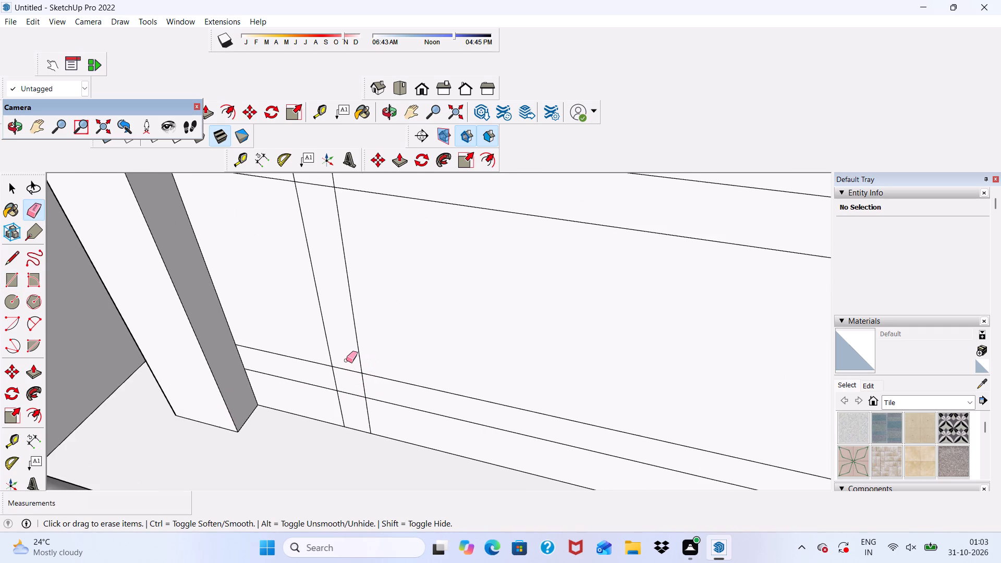
scroll(346, 360, up, 4)
drag(346, 360, 341, 416)
drag(320, 379, 387, 396)
scroll(387, 389, down, 5)
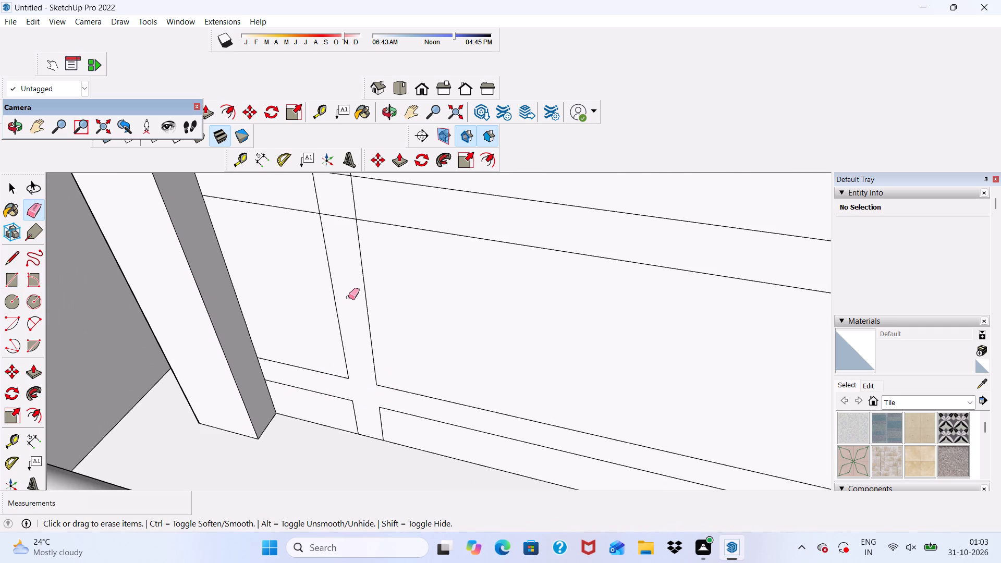
scroll(362, 348, down, 5)
scroll(328, 261, up, 6)
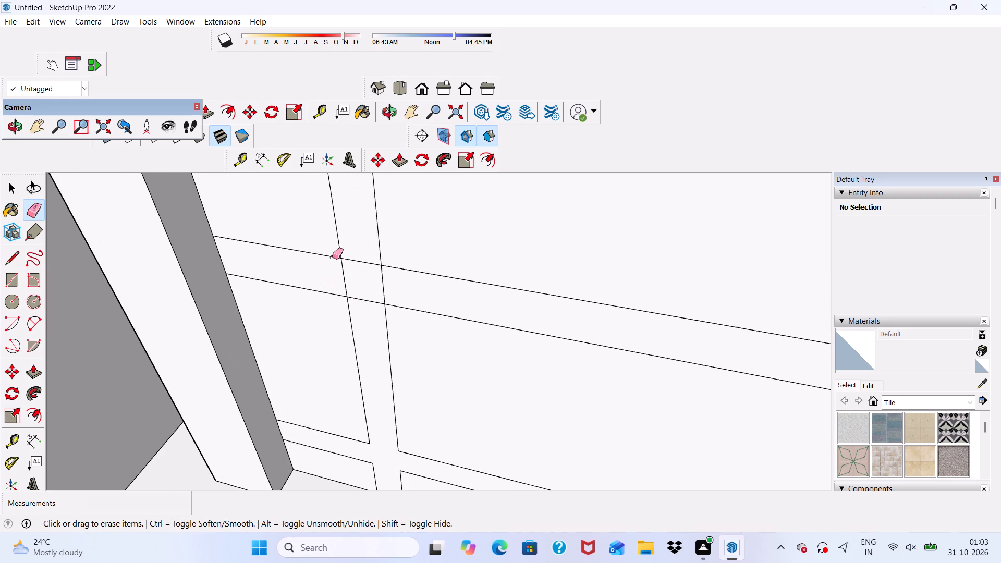
drag(352, 261, 363, 325)
drag(338, 270, 396, 290)
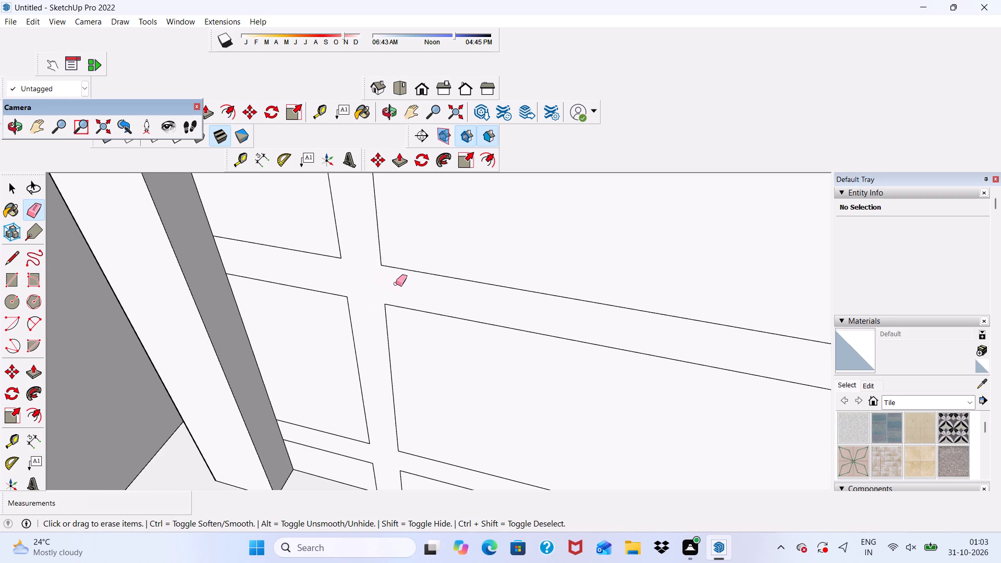
Erase the overlapping line segments where the vertical strip crosses the next two horizontal strips up the door panel.
scroll(396, 284, down, 5)
scroll(421, 322, down, 6)
scroll(428, 346, up, 1)
scroll(421, 320, down, 4)
scroll(386, 240, up, 6)
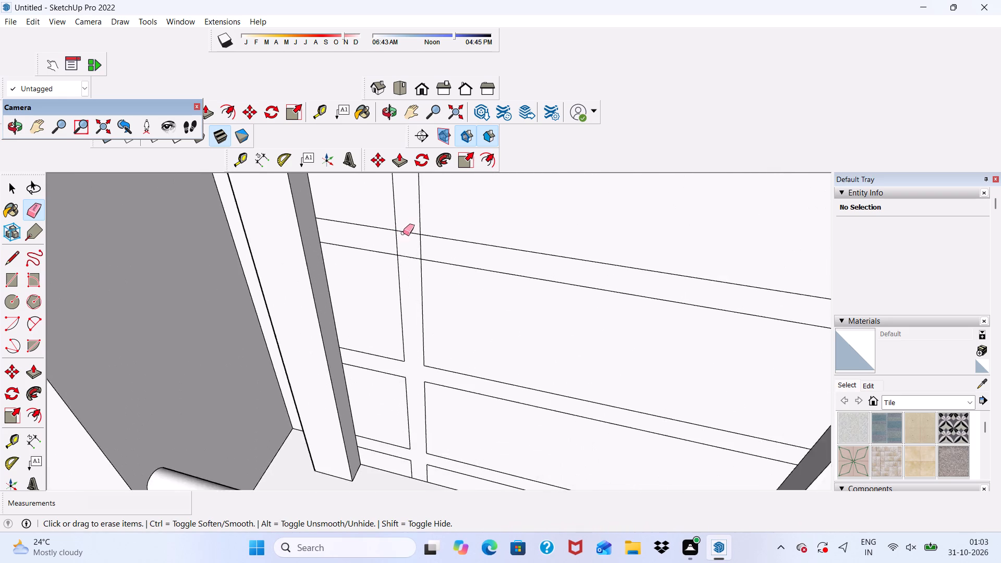
scroll(403, 233, up, 2)
drag(406, 231, 409, 265)
drag(394, 252, 441, 257)
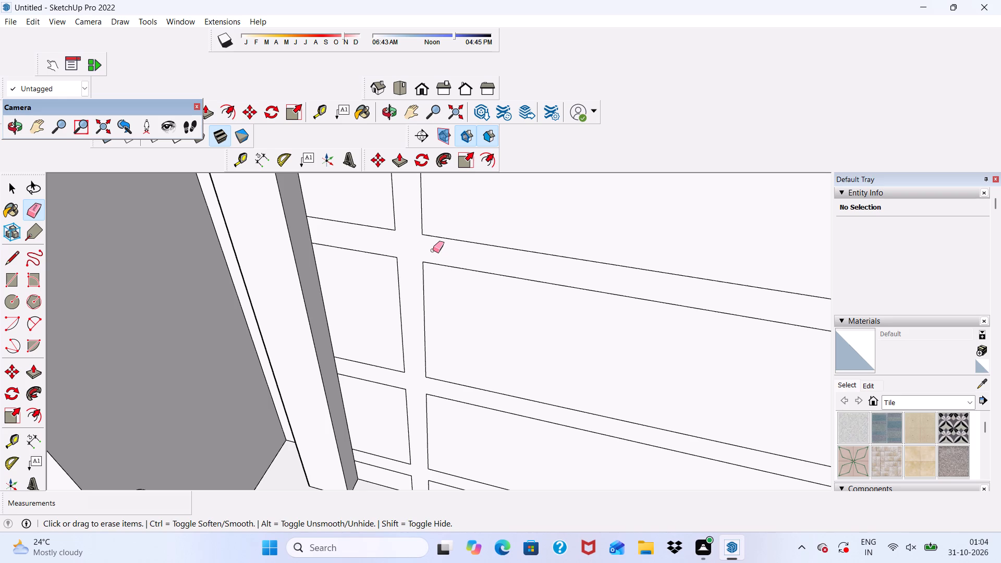
scroll(396, 244, down, 9)
scroll(419, 169, up, 11)
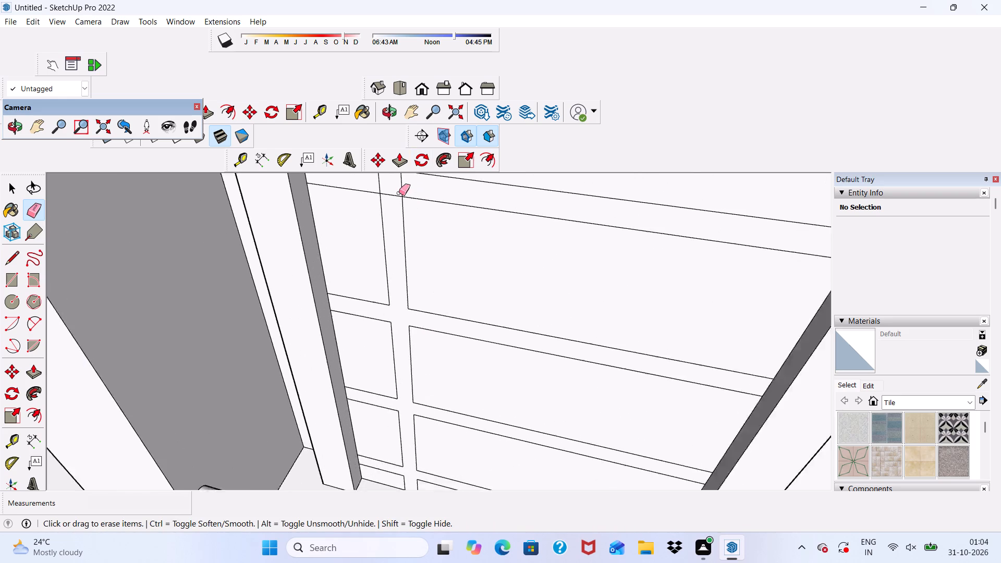
scroll(399, 193, up, 2)
scroll(402, 216, down, 10)
scroll(411, 210, up, 10)
drag(400, 188, 399, 227)
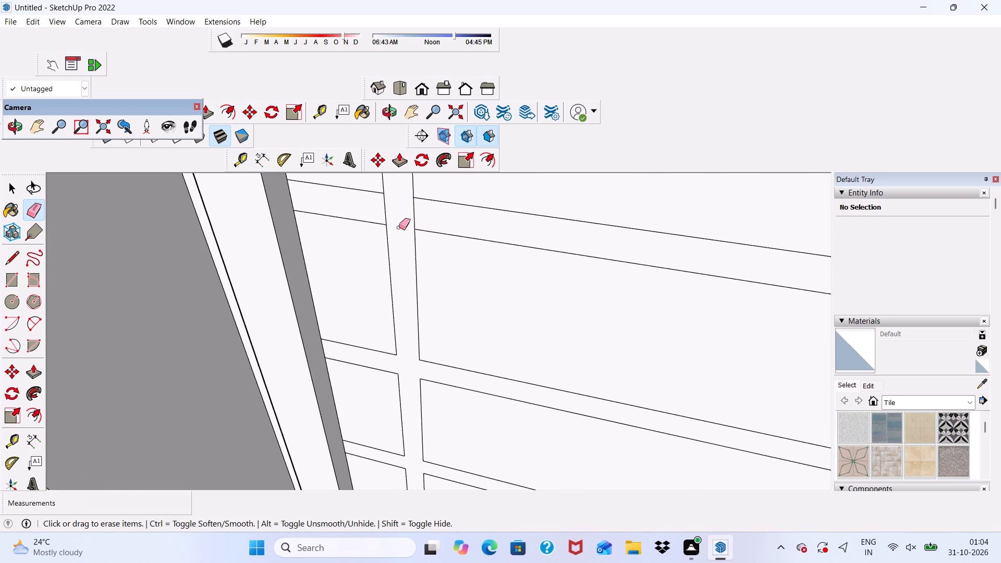
drag(375, 216, 428, 224)
Erase the overlapping line segments where the vertical strip crosses the topmost horizontal strip on the door panel.
scroll(428, 238, down, 14)
scroll(441, 235, up, 3)
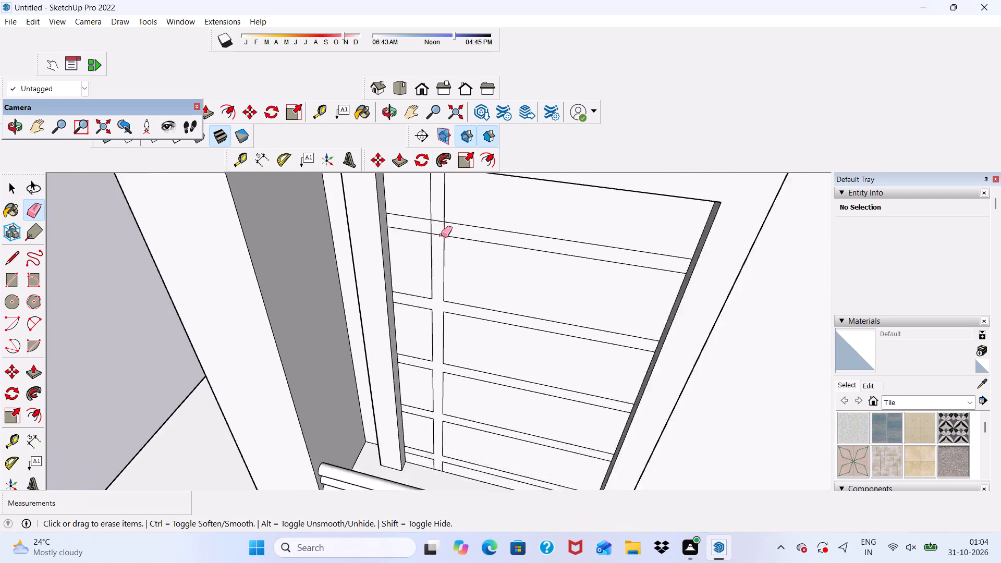
scroll(441, 235, up, 7)
drag(436, 218, 434, 252)
drag(420, 235, 457, 242)
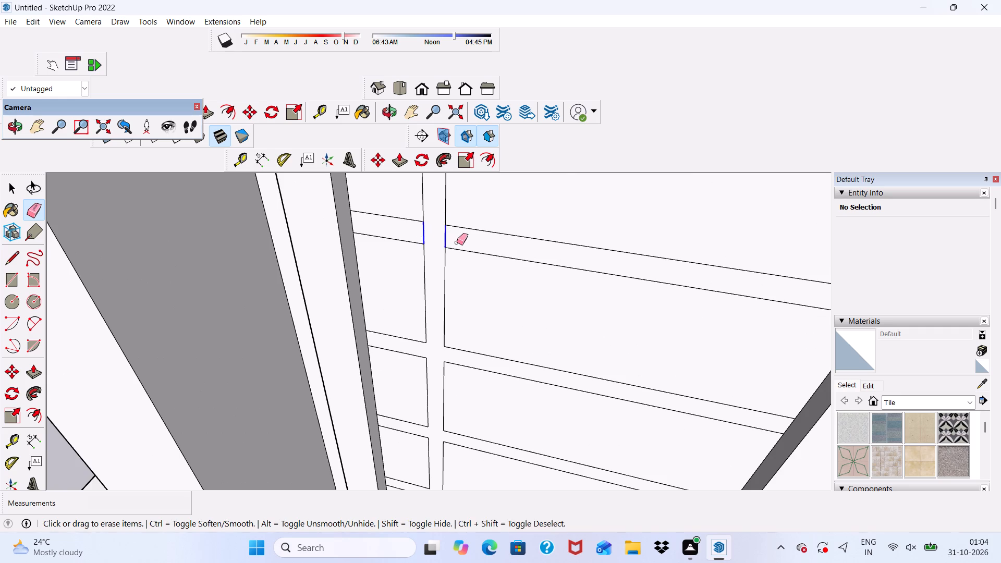
drag(457, 242, 470, 244)
scroll(454, 238, down, 4)
middle_drag(452, 241, 483, 153)
scroll(426, 275, down, 11)
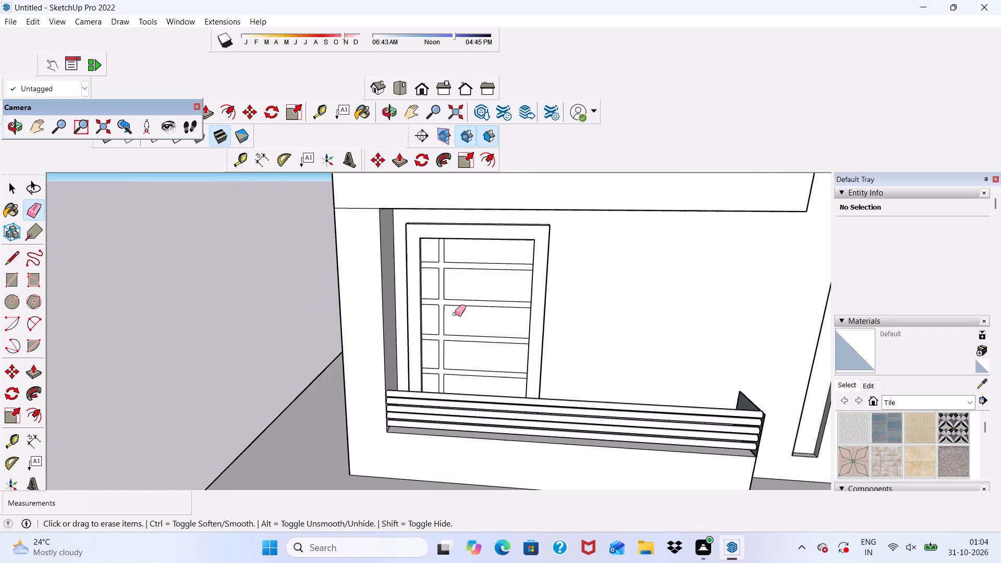
drag(511, 311, 496, 320)
key(space)
Draw a window rectangle about 3' 9" wide by 5' 11" high on the wall beside the ground-floor door, above the barred railing.
click(7, 275)
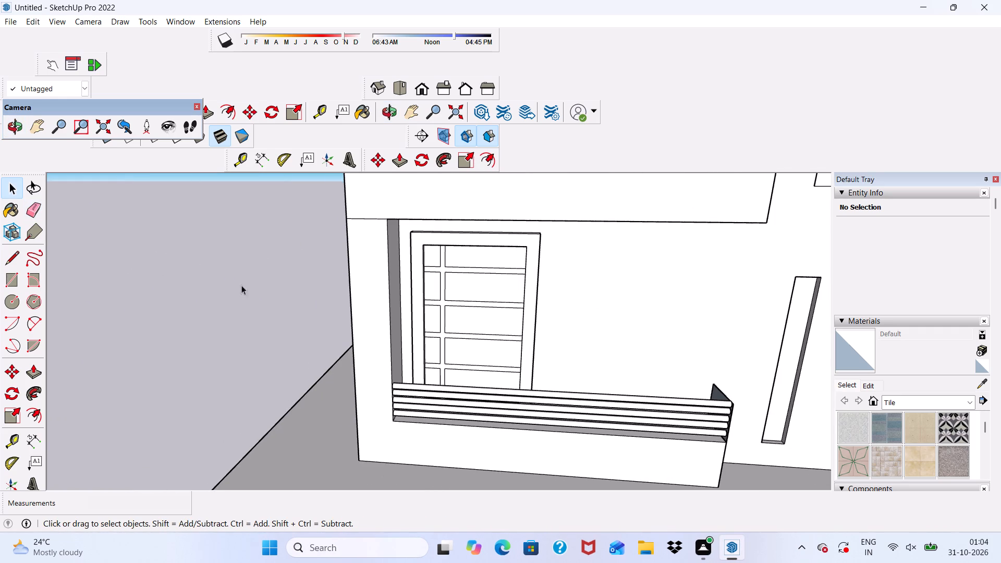
scroll(306, 295, down, 3)
click(11, 275)
scroll(550, 309, down, 1)
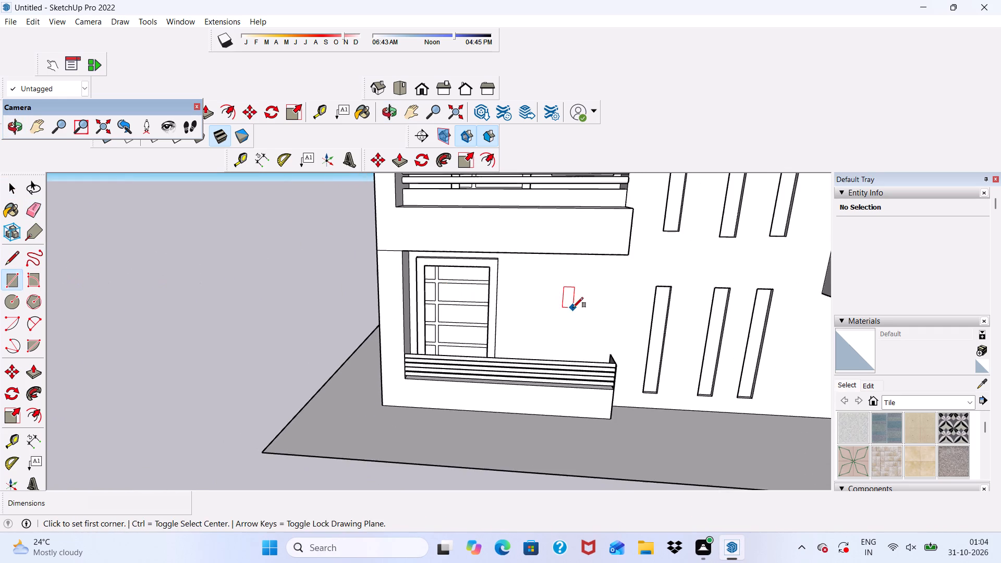
middle_drag(575, 307, 543, 352)
scroll(527, 364, up, 4)
scroll(517, 336, down, 1)
middle_drag(518, 338, 519, 386)
scroll(509, 401, up, 4)
scroll(487, 350, down, 4)
middle_drag(494, 358, 545, 255)
click(503, 237)
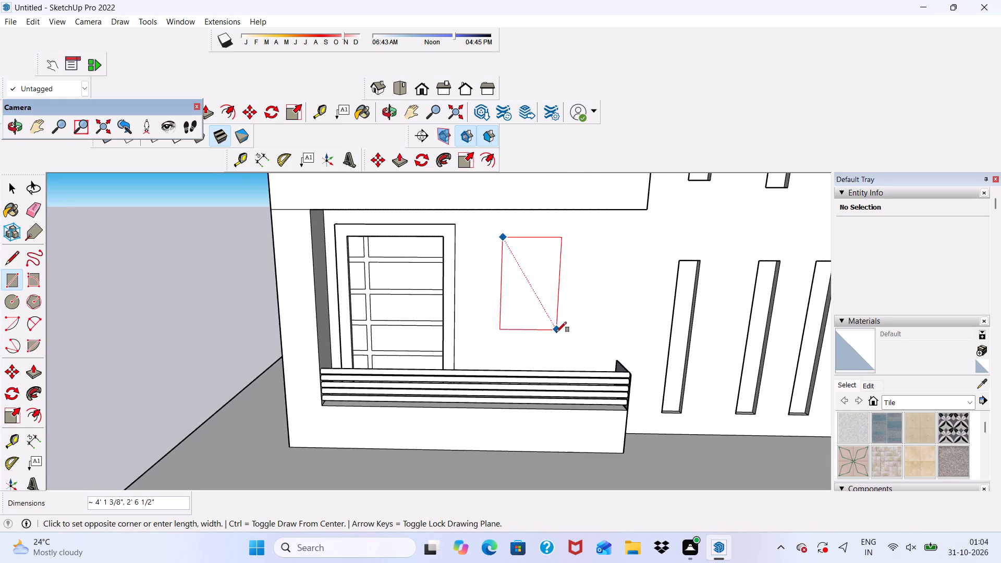
scroll(589, 315, down, 4)
scroll(578, 267, up, 6)
scroll(578, 276, down, 1)
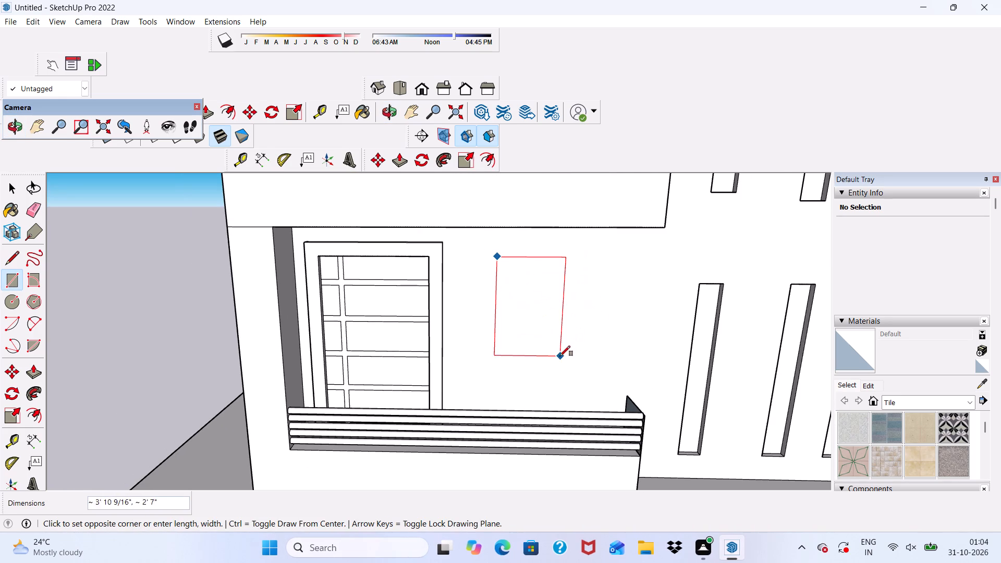
click(587, 405)
key(space)
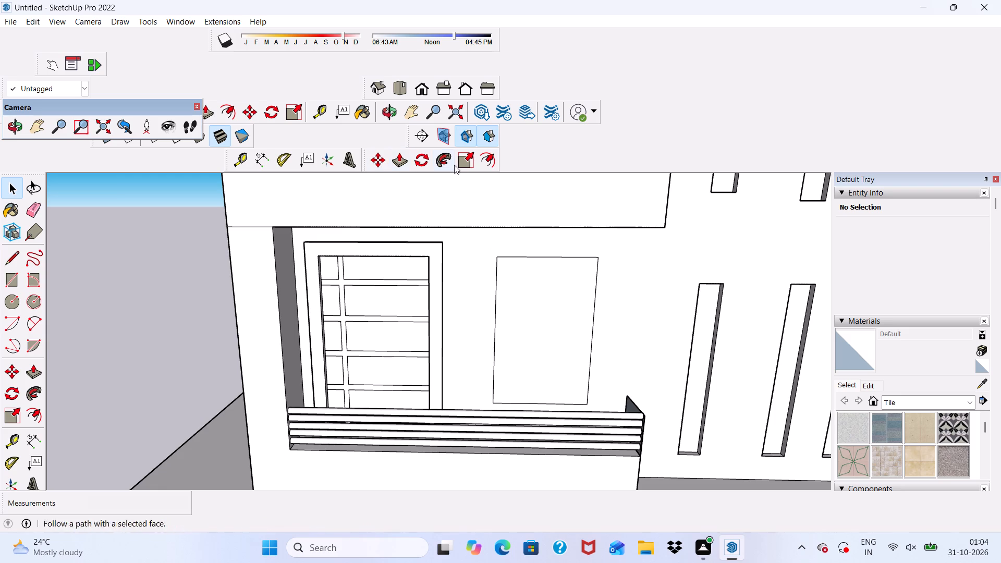
Offset the window rectangle's edges outward by 3" to form a frame outline.
drag(485, 155, 490, 157)
click(520, 319)
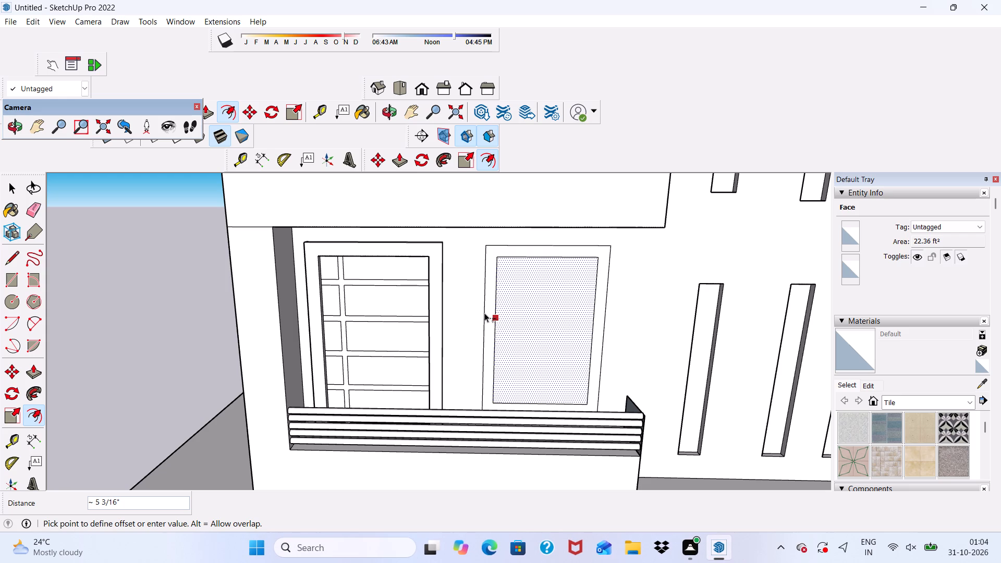
key(6)
key(shift+quotedbl)
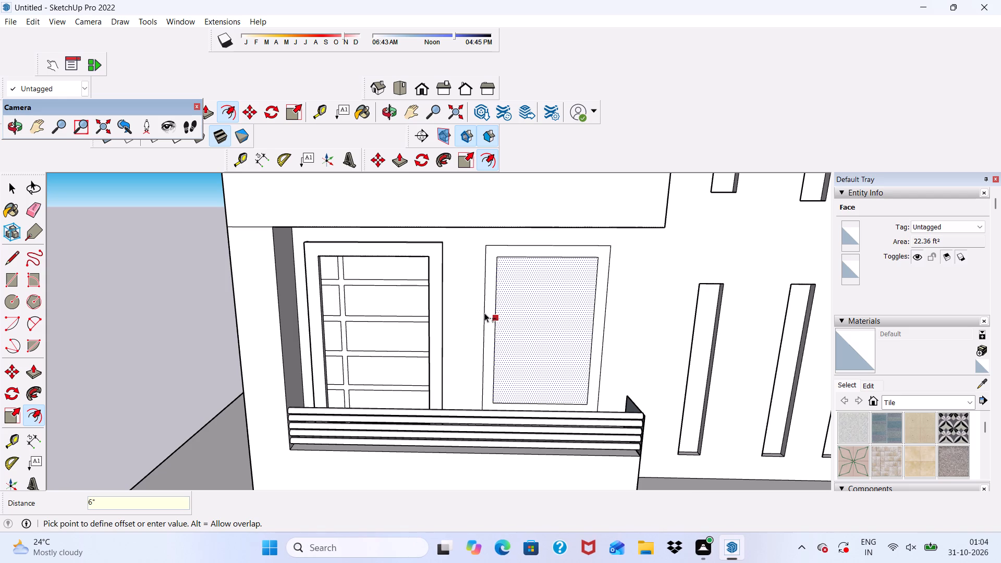
key(BackSpace)
key(BackSpace)
key(3)
key(shift+quotedbl)
key(Return)
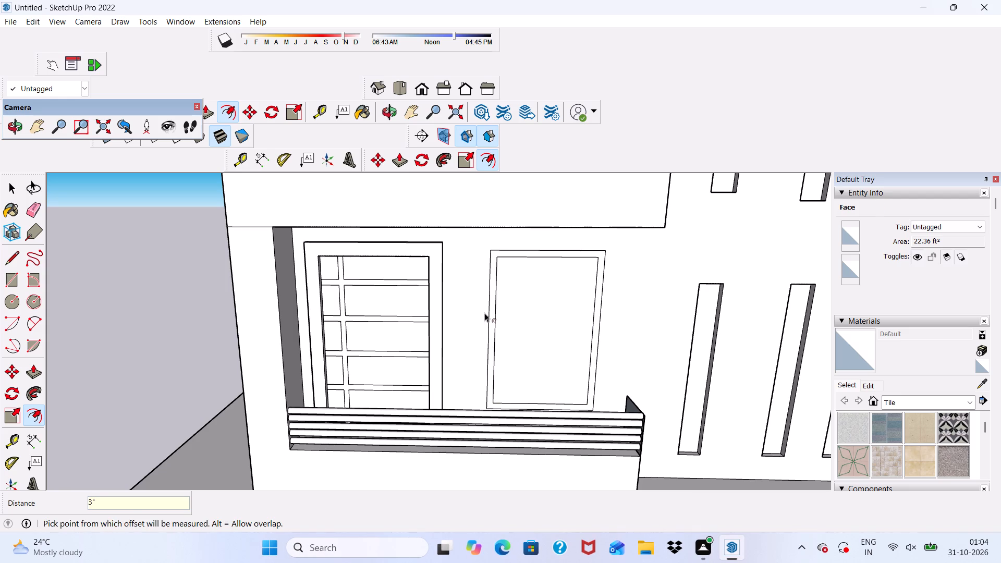
key(space)
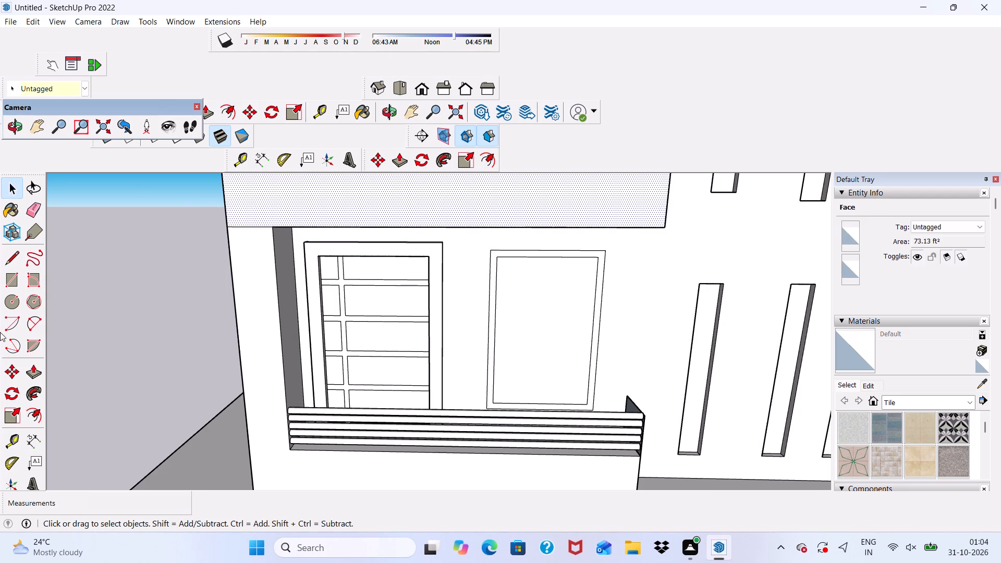
Draw a vertical strip about 3" by 6' 2" down the window's middle, from the inner outline's top edge to the outer outline's bottom edge.
click(8, 276)
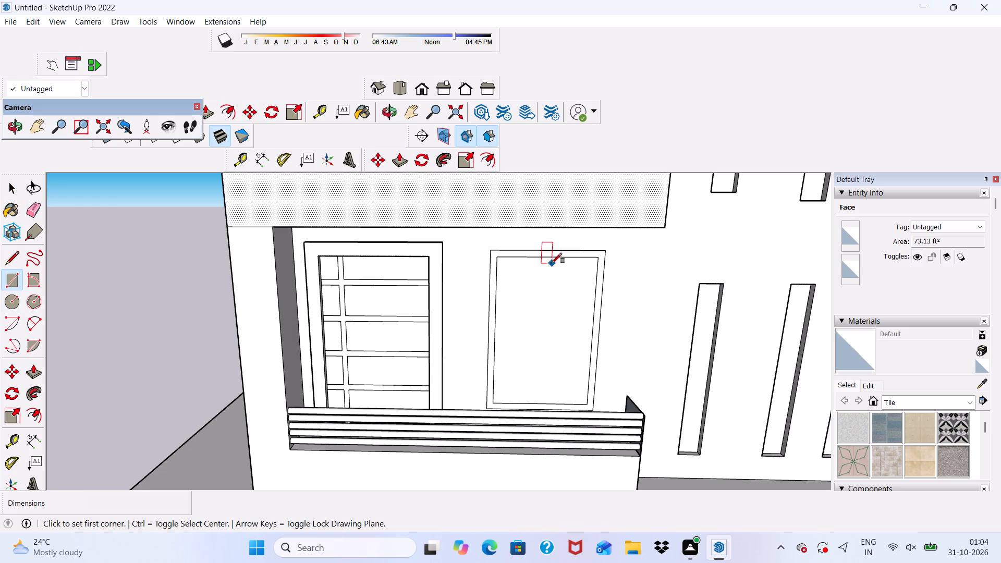
click(547, 257)
scroll(549, 300, down, 4)
scroll(541, 370, up, 7)
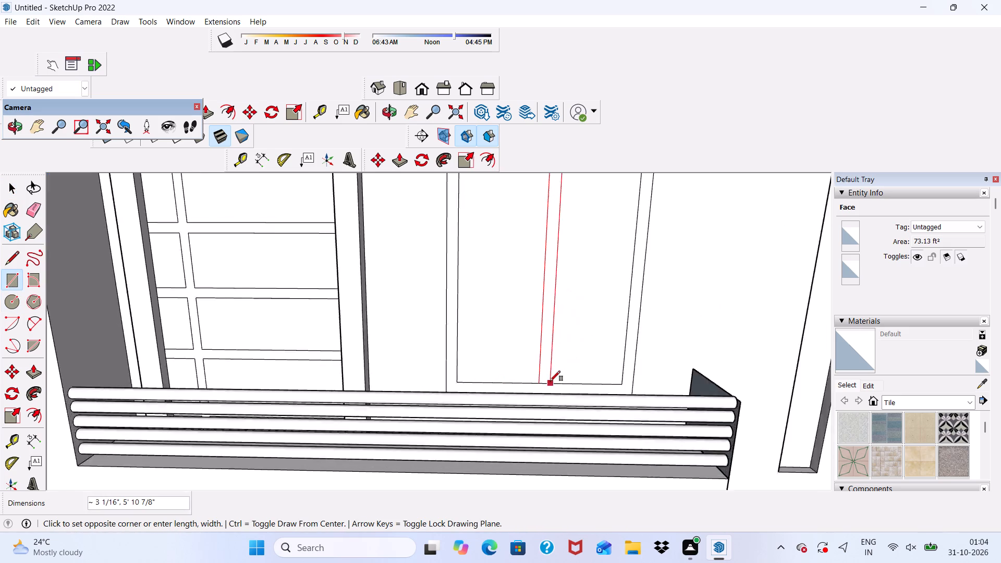
scroll(550, 381, up, 12)
scroll(564, 251, down, 4)
scroll(566, 344, up, 5)
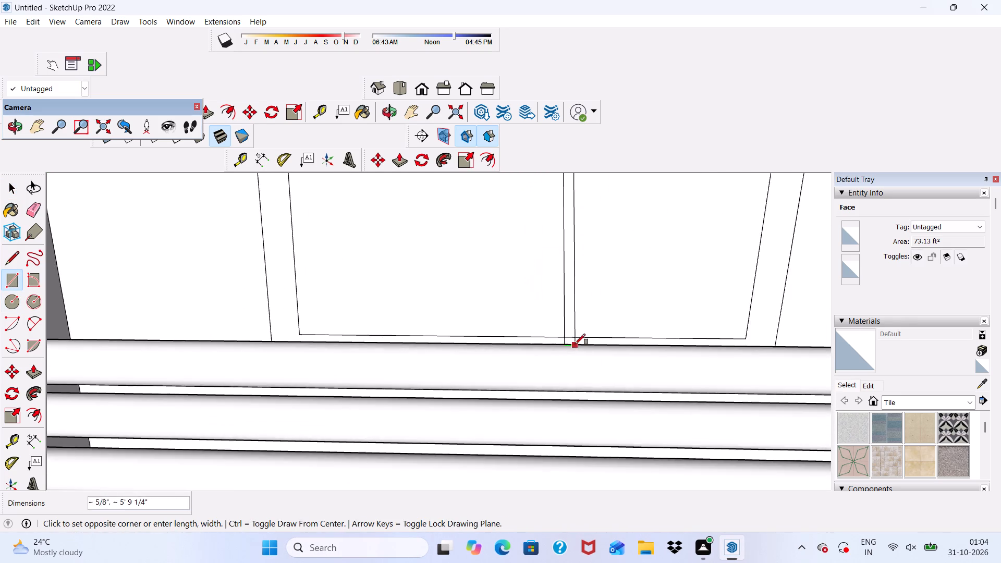
middle_drag(576, 344, 582, 387)
scroll(573, 351, up, 3)
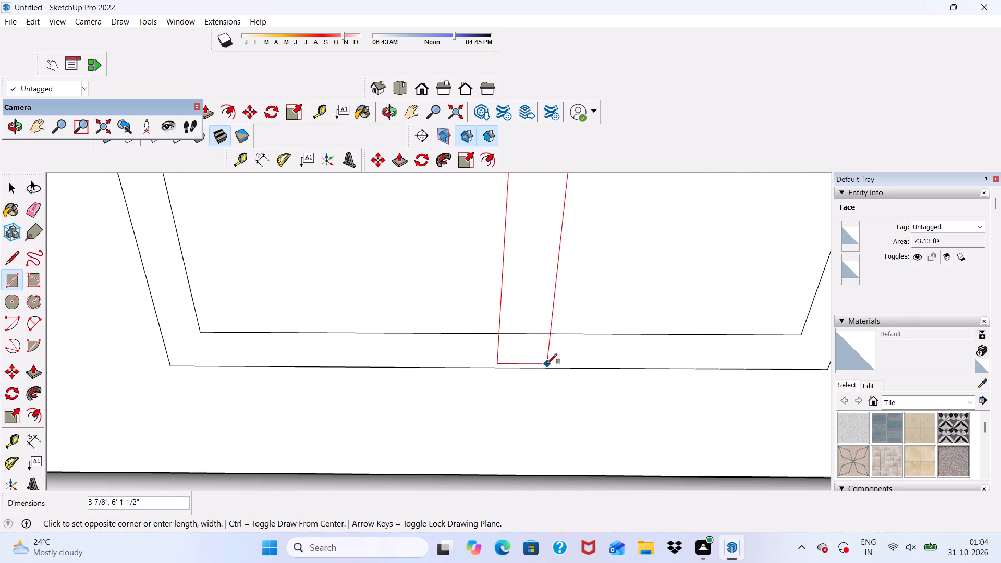
click(538, 366)
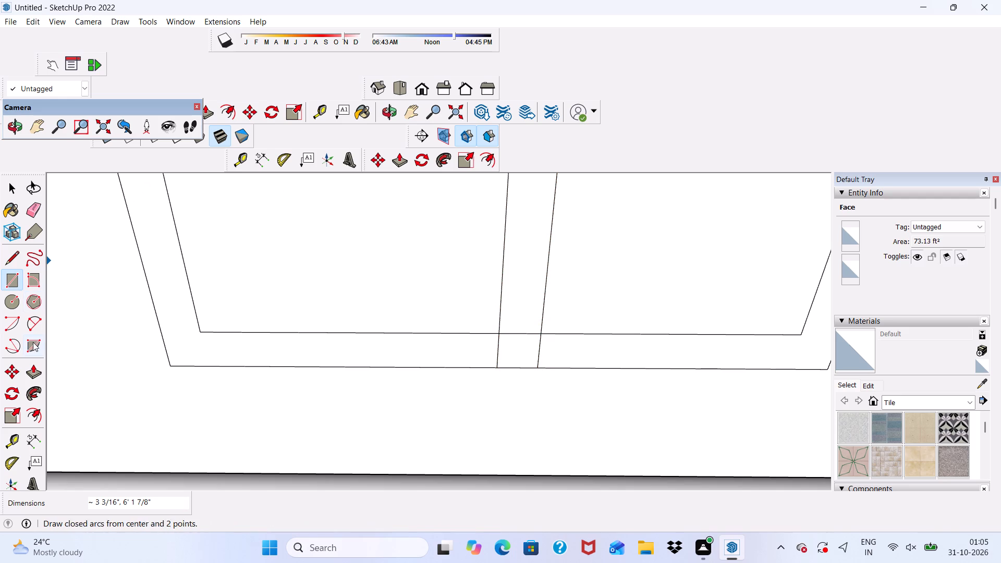
Erase the overlapping segments at the bottom and top of the window's middle strip so it merges with the surrounding frame.
click(38, 206)
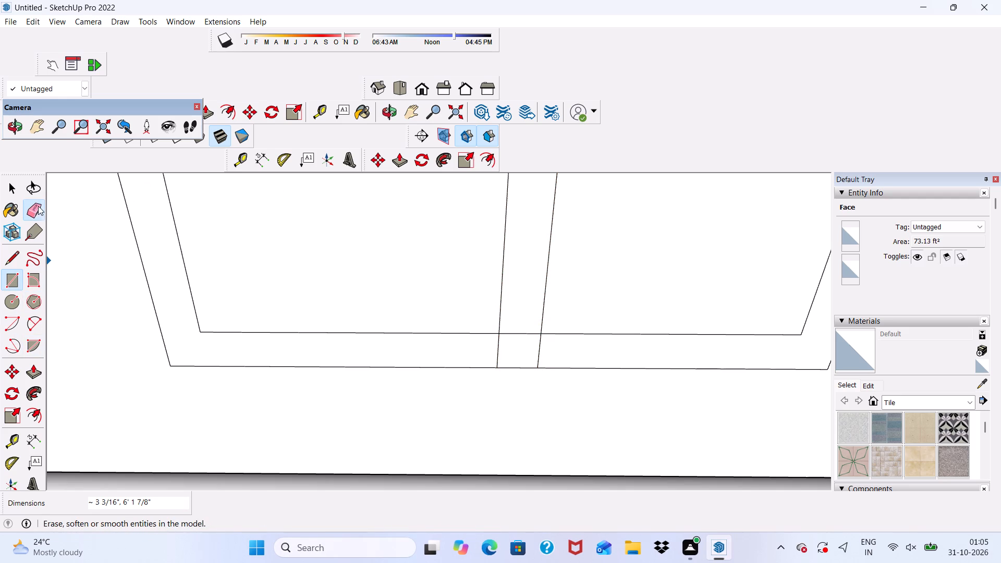
scroll(454, 375, up, 2)
drag(522, 321, 523, 337)
drag(491, 345, 530, 341)
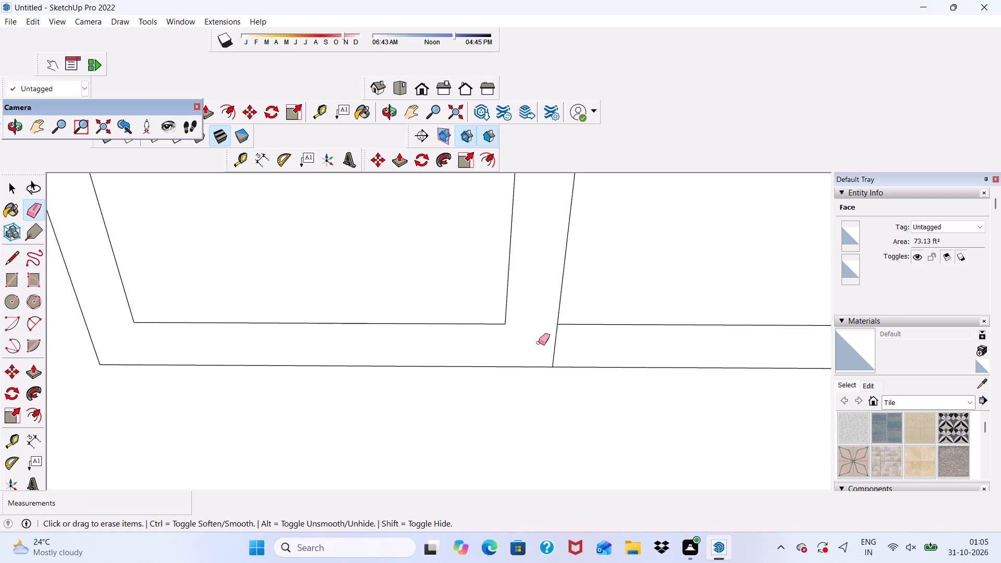
drag(549, 347, 567, 349)
scroll(533, 336, down, 16)
scroll(569, 303, down, 1)
middle_drag(569, 303, 563, 263)
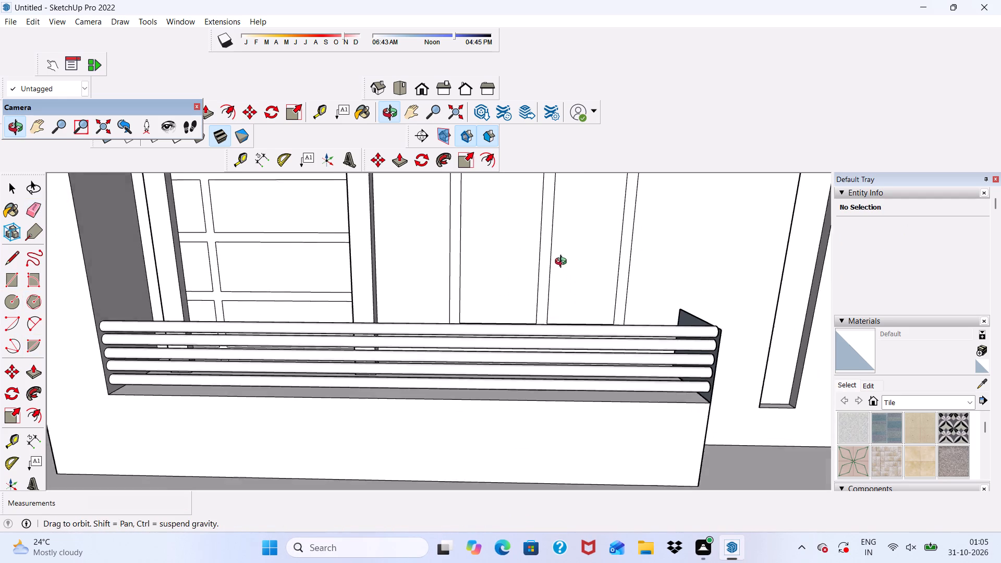
middle_drag(563, 263, 557, 261)
scroll(554, 252, down, 6)
scroll(548, 203, up, 3)
scroll(548, 218, down, 10)
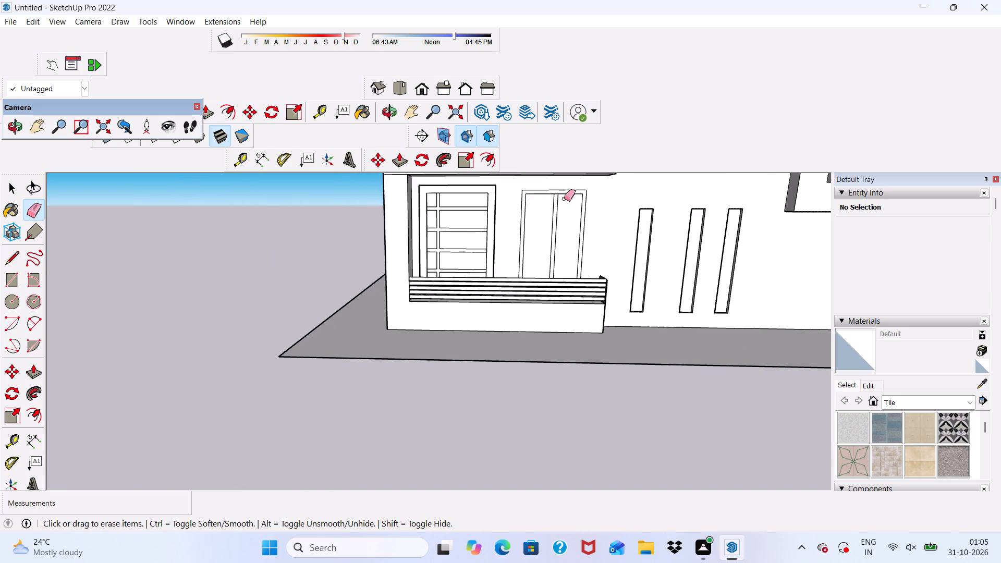
scroll(564, 194, up, 18)
drag(543, 203, 543, 211)
key(space)
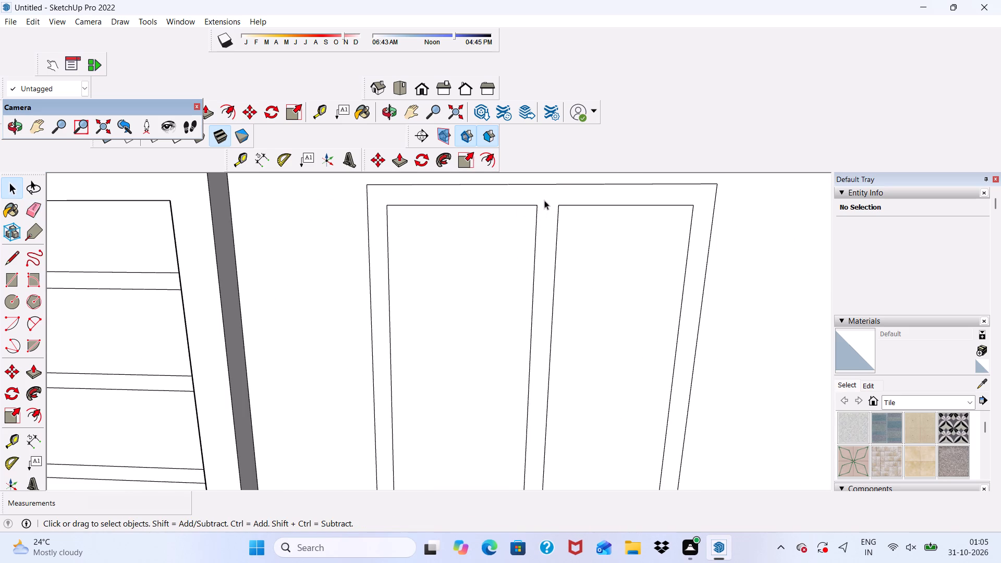
Push/Pull the two-pane window's frame, including its middle strip, outward by 3".
scroll(551, 202, up, 4)
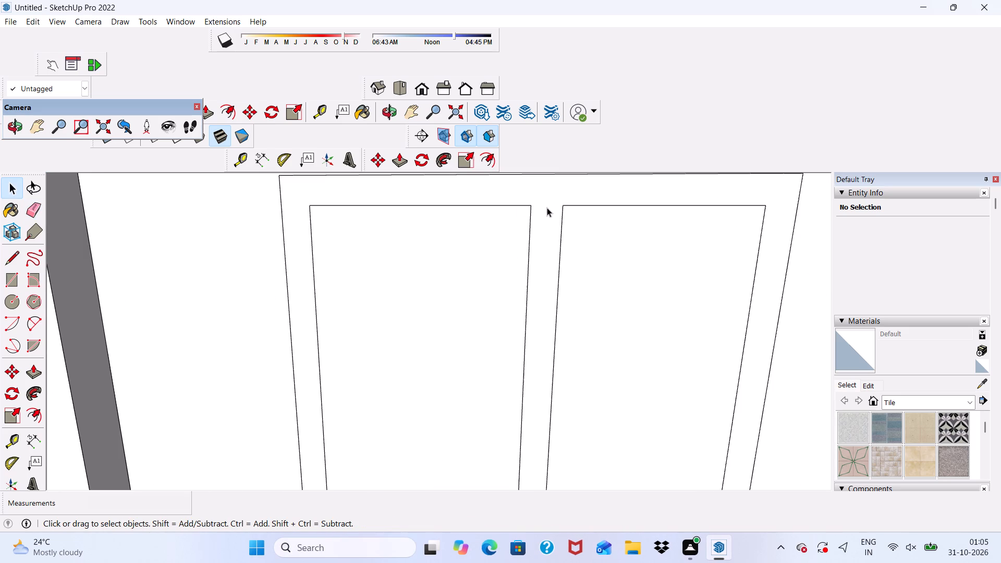
click(548, 207)
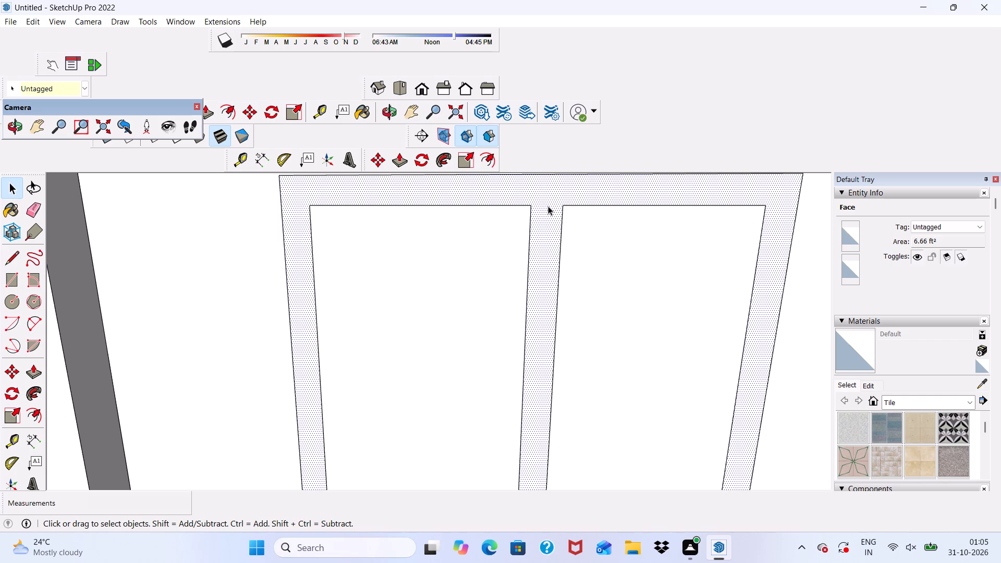
scroll(443, 205, down, 4)
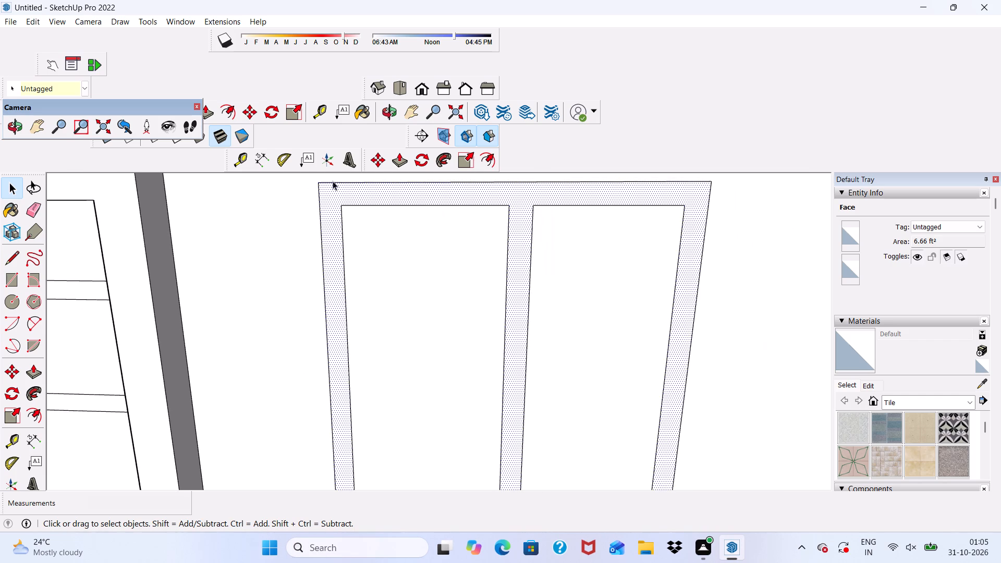
click(404, 163)
click(501, 233)
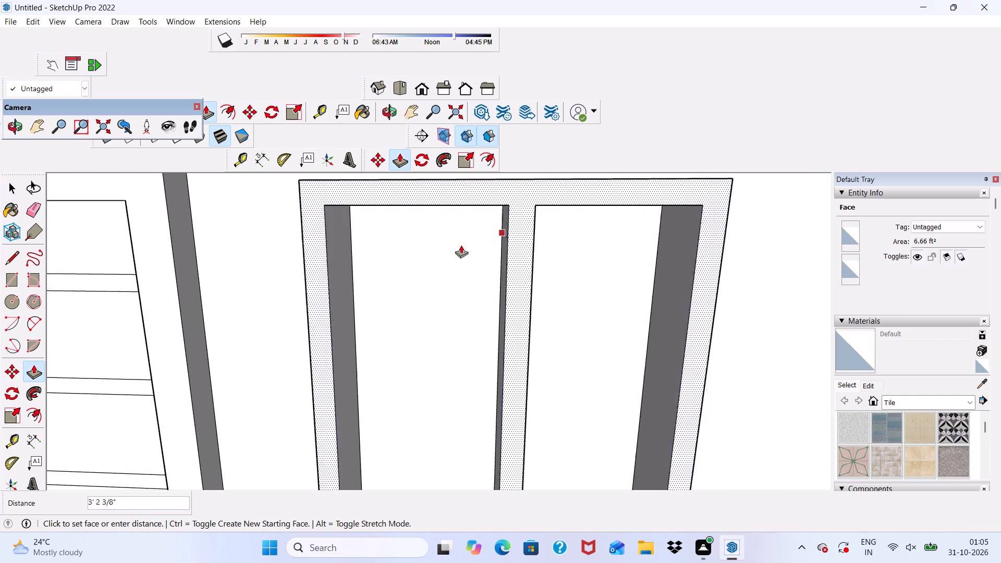
key(3)
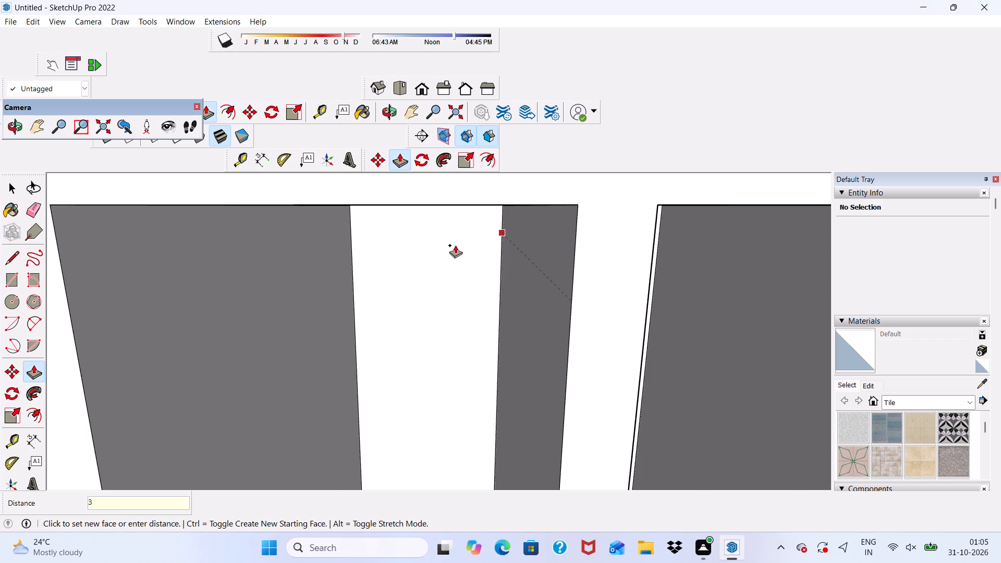
key(shift+quotedbl)
key(Return)
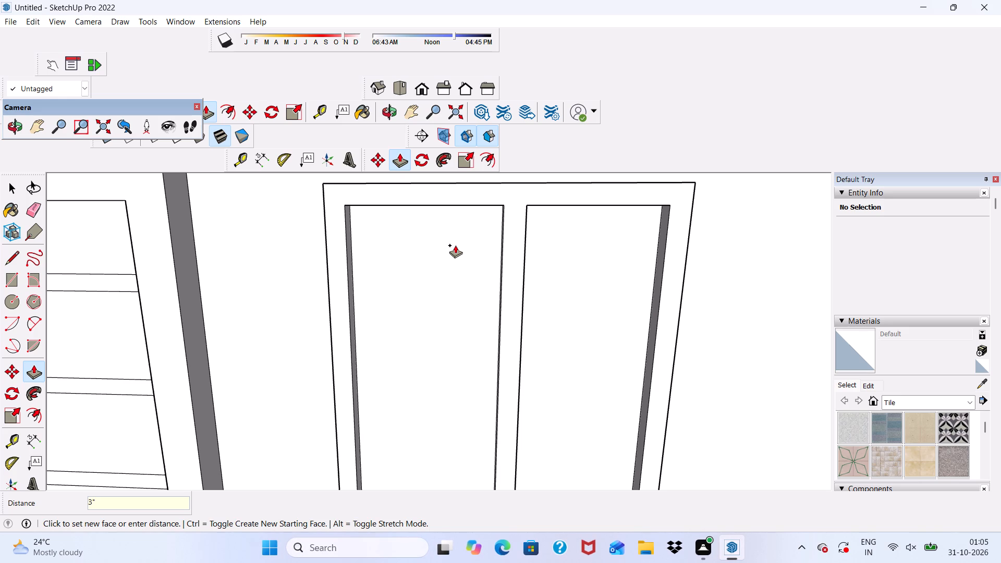
key(space)
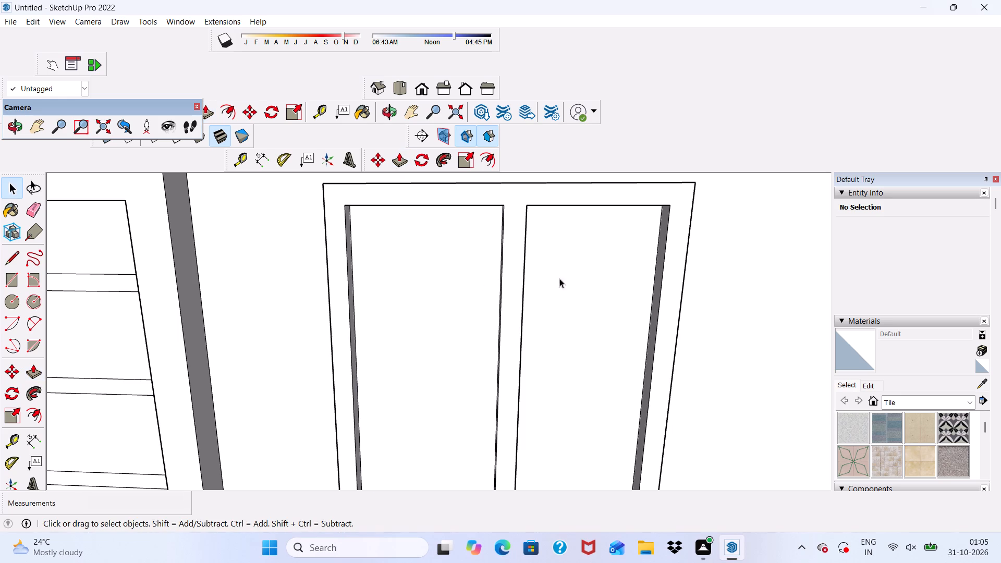
Examine the side wall's balconies, doors, windows and railings from several angles and distances.
scroll(538, 251, down, 9)
scroll(495, 267, down, 4)
middle_drag(503, 275, 490, 323)
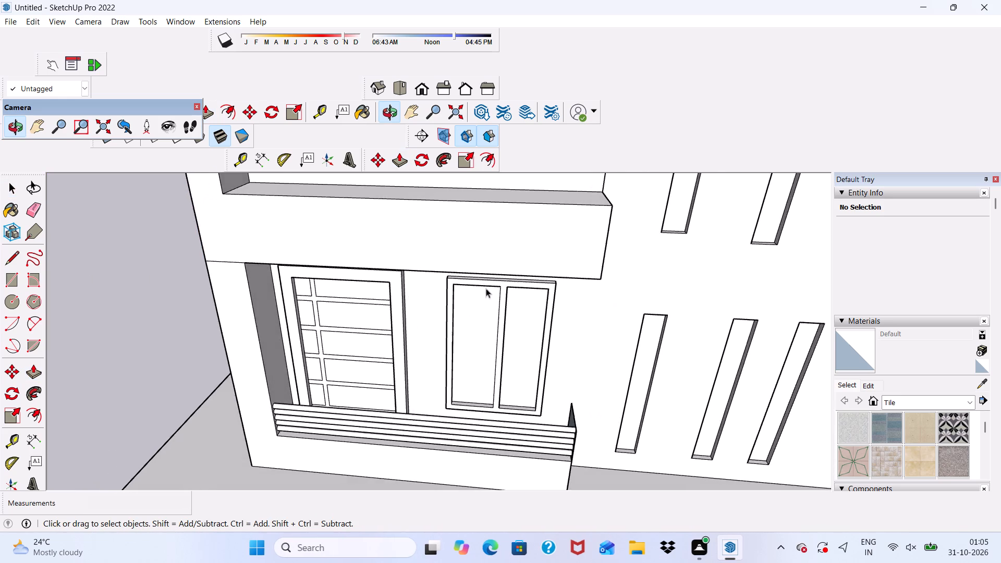
scroll(483, 278, up, 1)
scroll(458, 245, down, 11)
middle_drag(472, 304, 492, 279)
scroll(455, 325, down, 3)
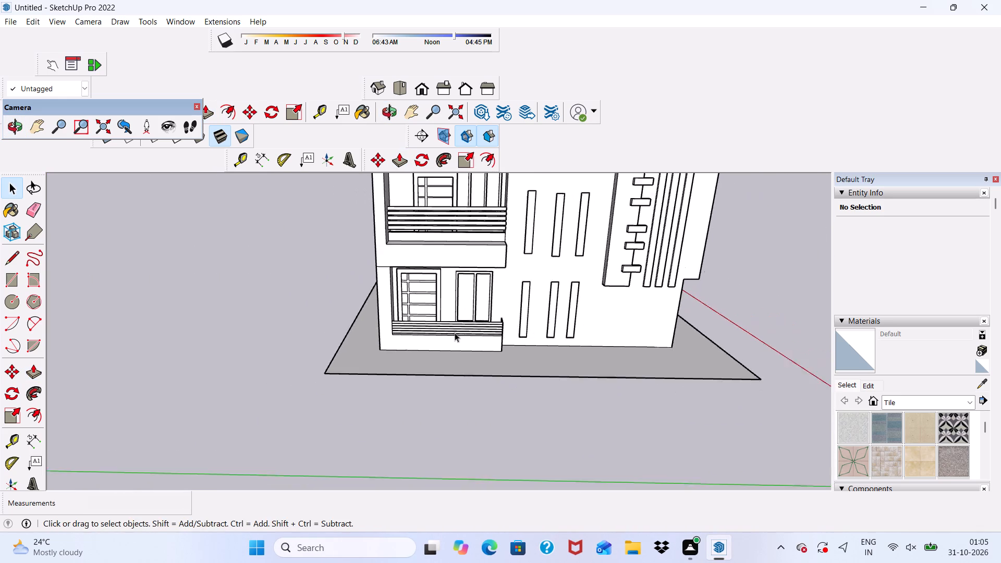
scroll(455, 333, down, 3)
middle_drag(493, 327, 368, 304)
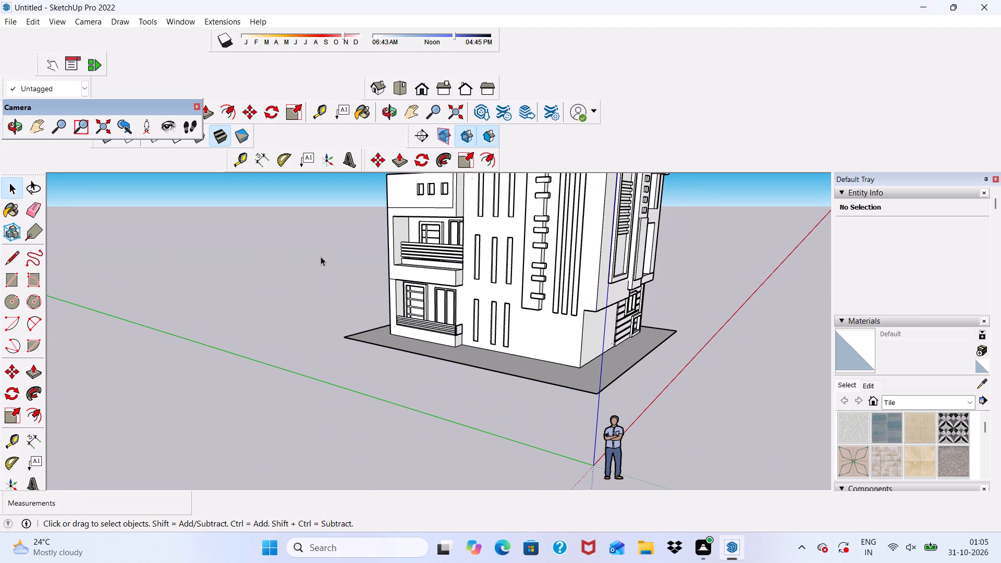
scroll(322, 260, down, 5)
scroll(361, 199, up, 5)
middle_drag(374, 220, 458, 187)
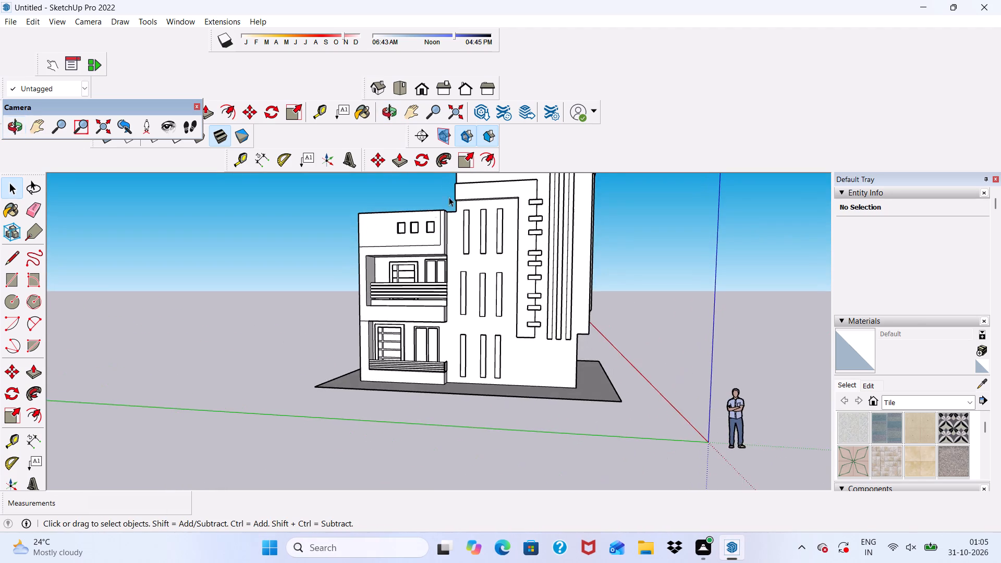
scroll(379, 234, up, 4)
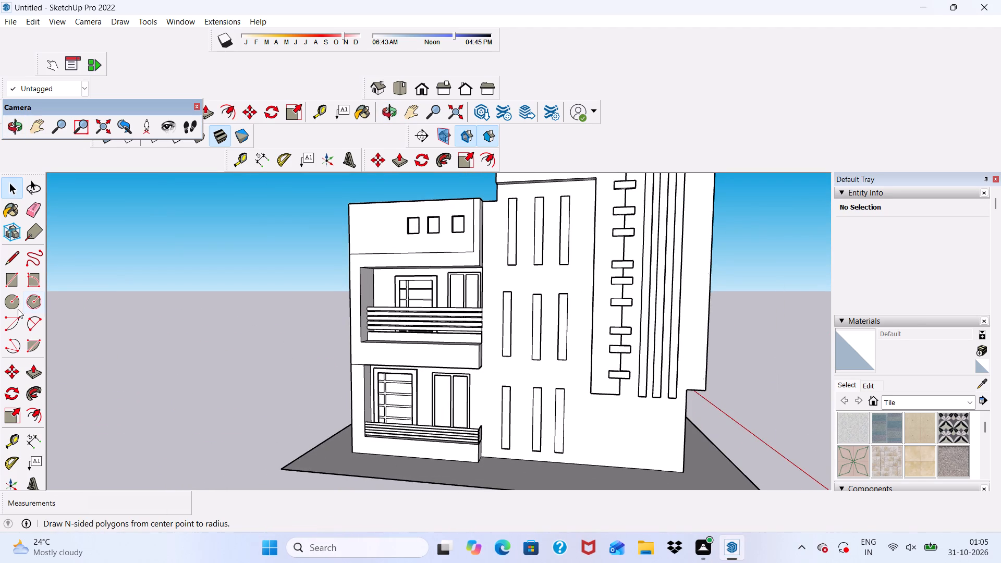
Draw a rectangle about 3' 8" wide by 8' 5" high across the upper balcony opening, from its floor edge to its top edge.
click(4, 278)
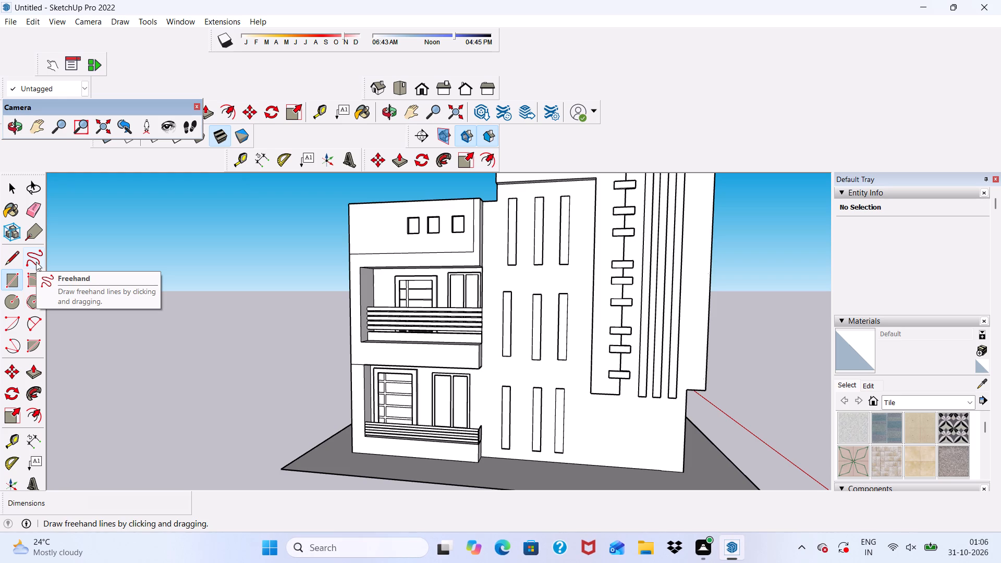
scroll(140, 381, down, 1)
scroll(333, 332, up, 4)
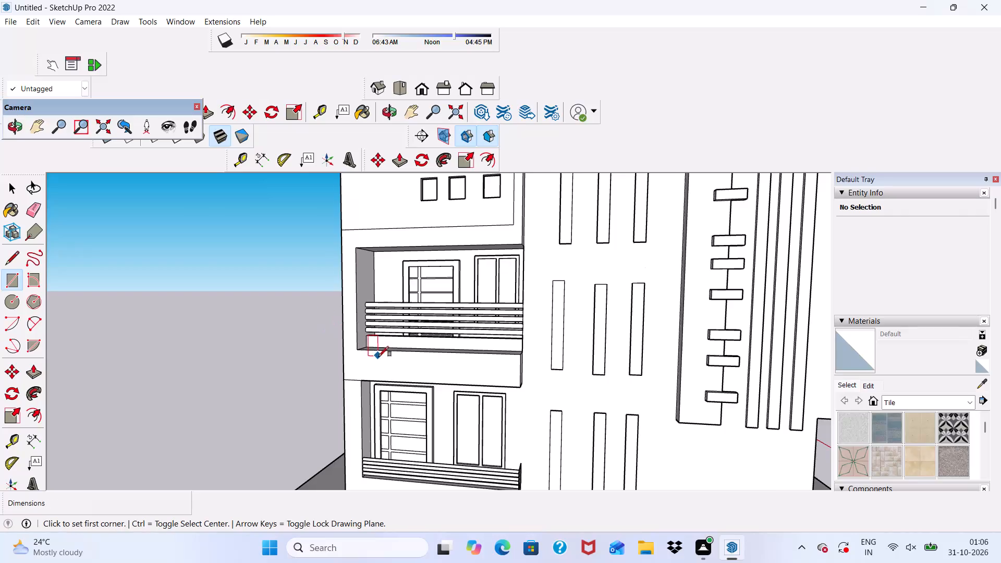
middle_drag(382, 358, 385, 399)
scroll(375, 377, up, 3)
click(376, 366)
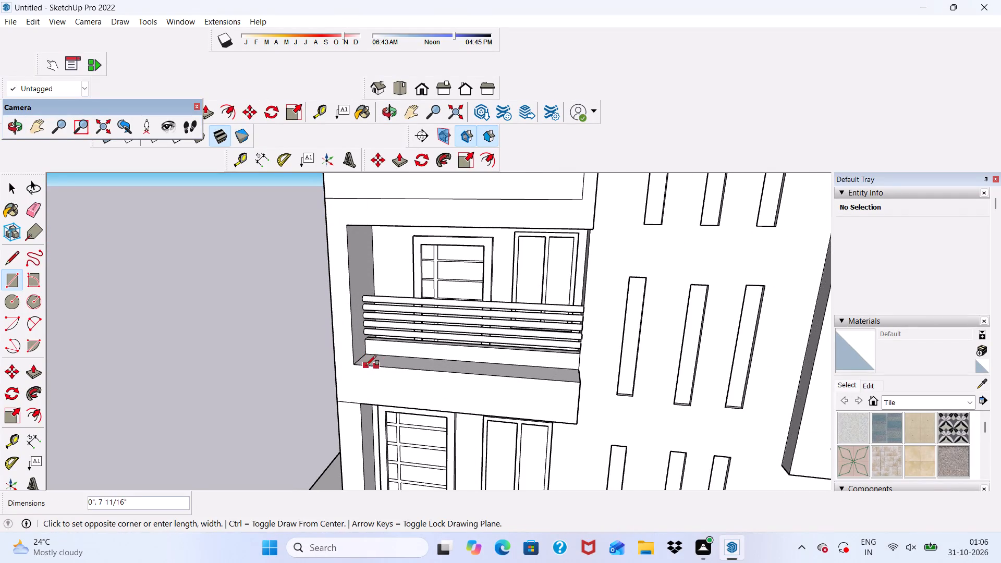
click(434, 224)
key(space)
Delete the narrow face filling the gap between the new rectangle and the balcony opening's side edge.
click(353, 270)
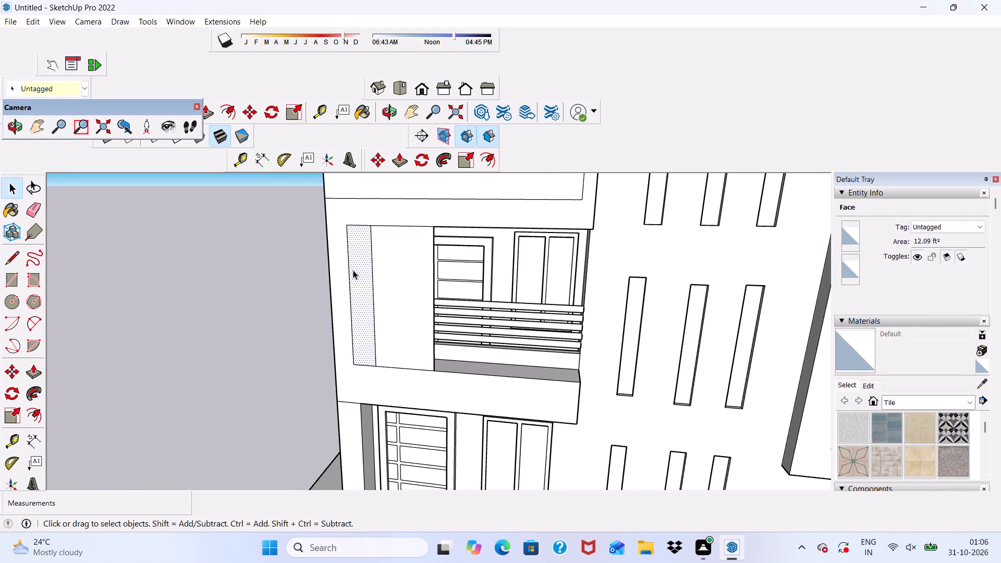
key(Delete)
Push/Pull the rectangle's back face about 11 1/8" toward the balcony interior to give the panel thickness.
scroll(329, 238, down, 2)
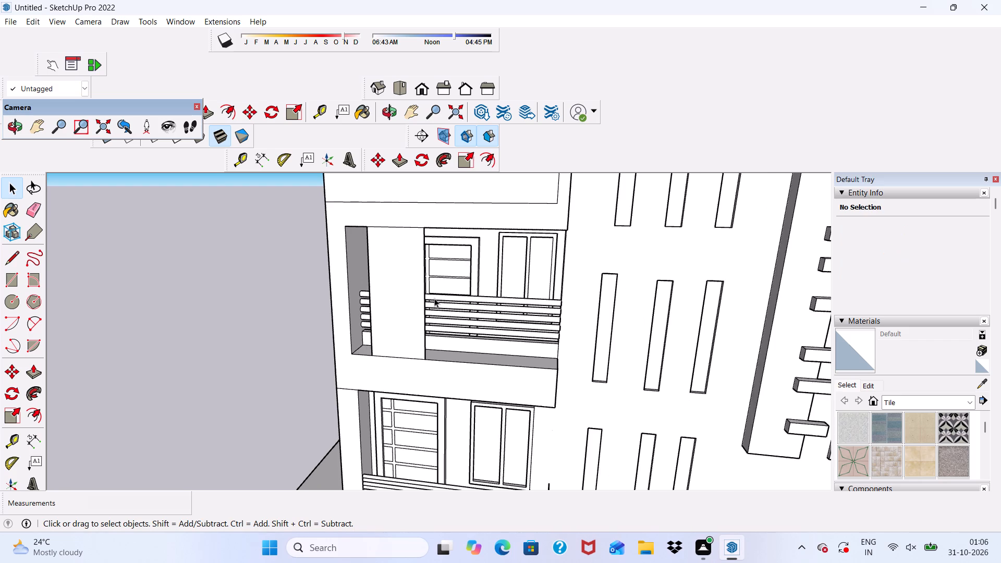
middle_drag(434, 298, 240, 320)
scroll(345, 289, up, 9)
middle_drag(339, 259, 346, 256)
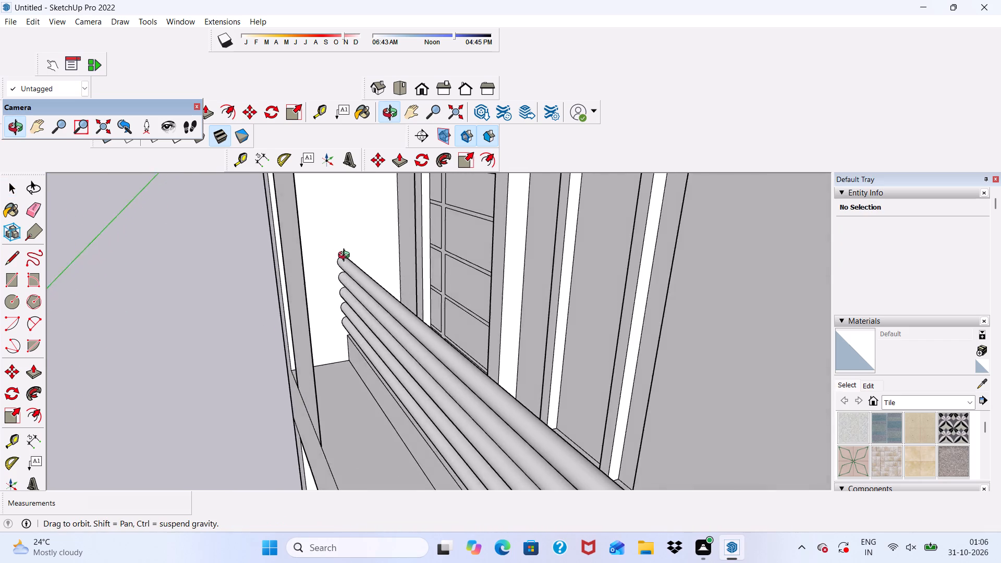
middle_drag(346, 256, 299, 265)
scroll(283, 289, up, 3)
click(277, 299)
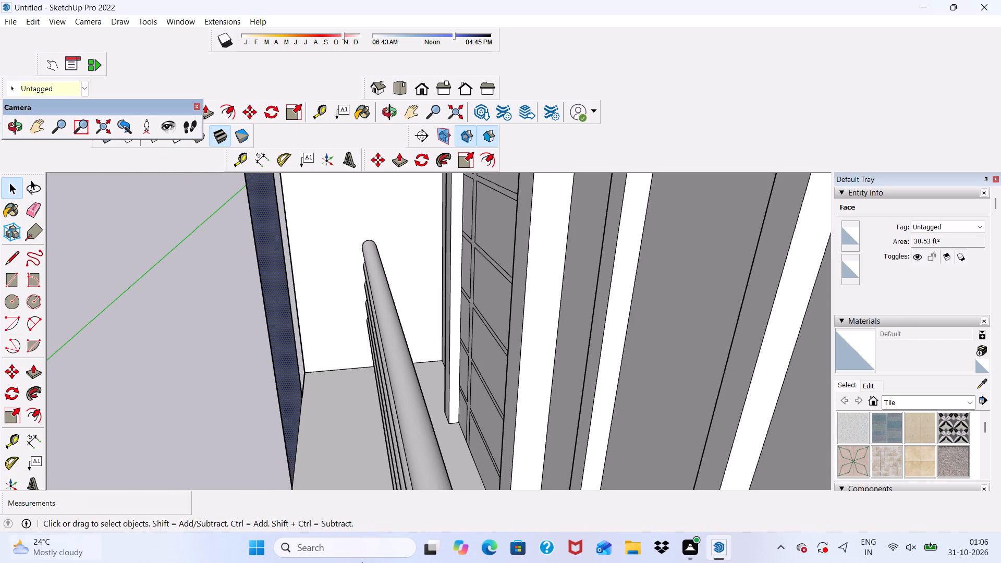
click(396, 151)
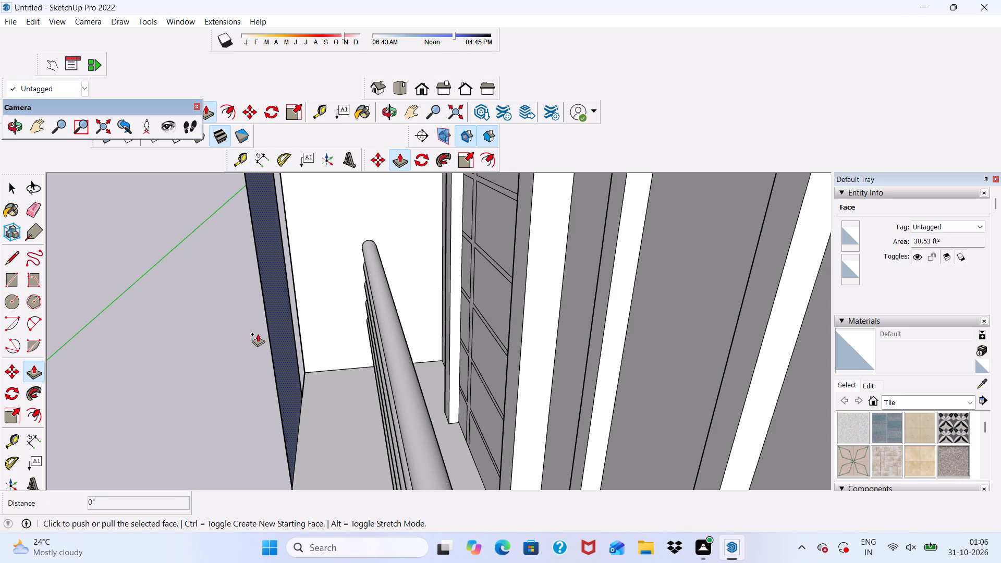
click(286, 321)
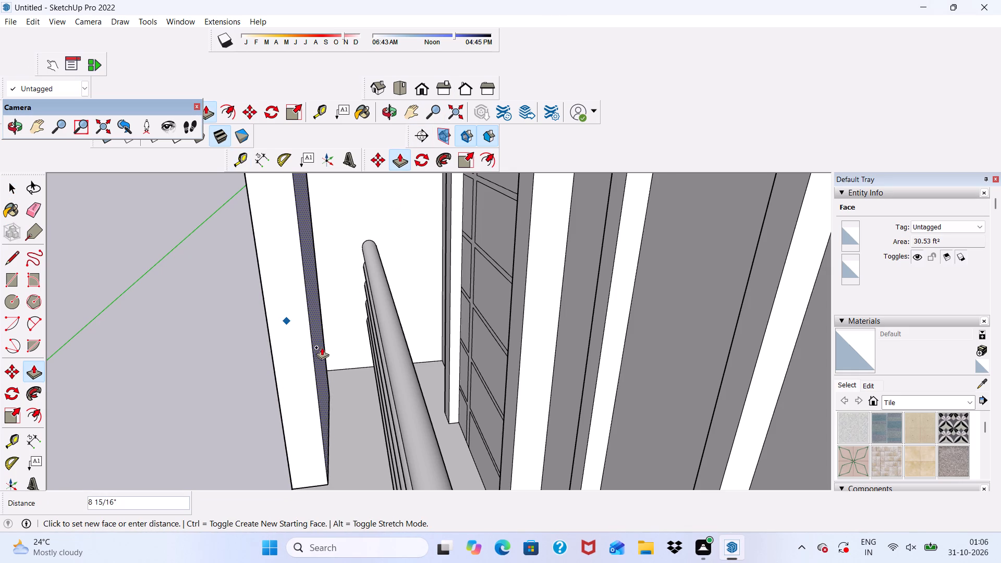
click(330, 350)
Examine the thickened panel in the upper balcony opening from the front, below and above.
scroll(306, 356, down, 1)
middle_drag(309, 358, 484, 373)
scroll(494, 345, up, 1)
scroll(477, 316, down, 4)
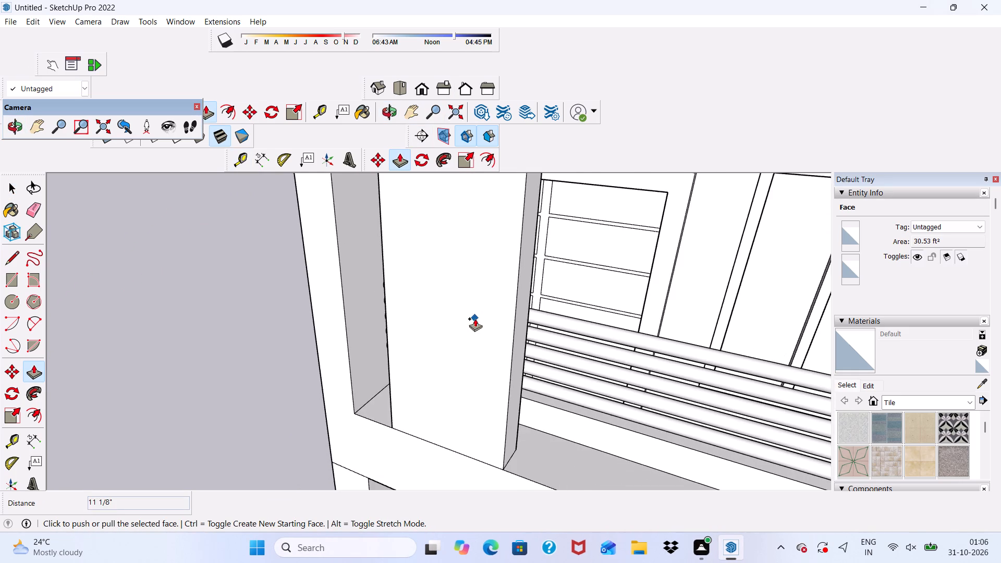
scroll(477, 320, down, 1)
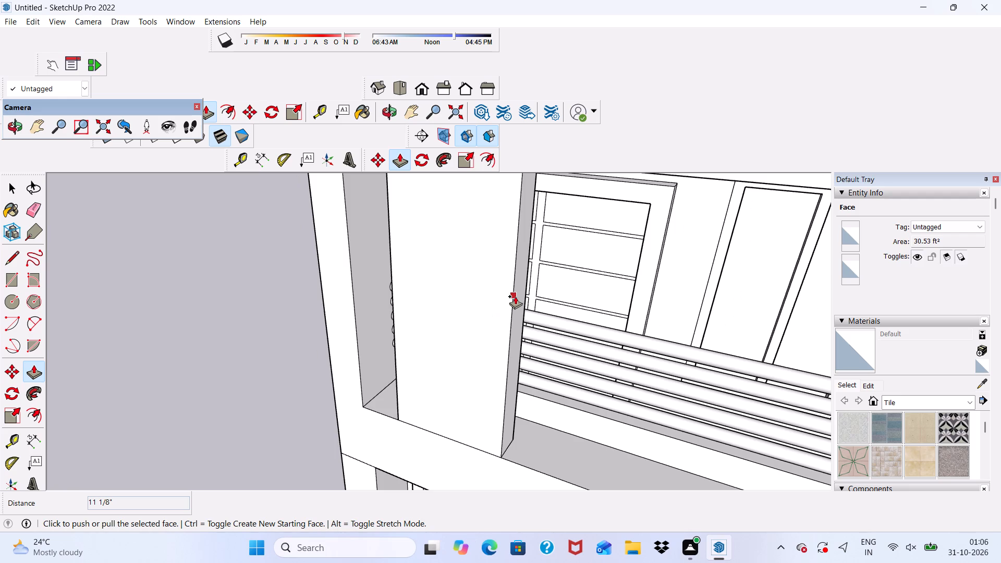
scroll(528, 303, down, 5)
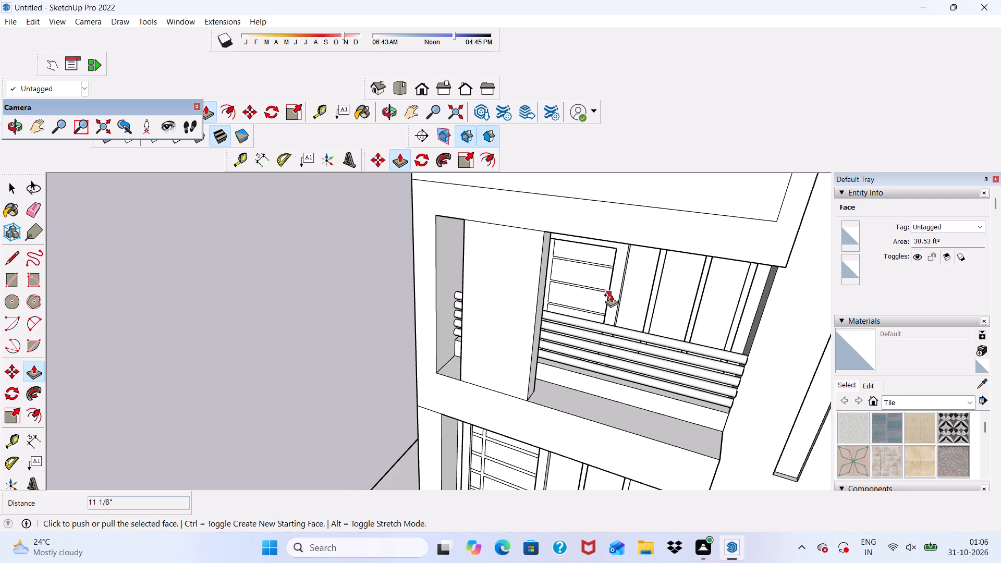
scroll(587, 281, down, 5)
scroll(506, 244, up, 5)
middle_drag(506, 248, 445, 228)
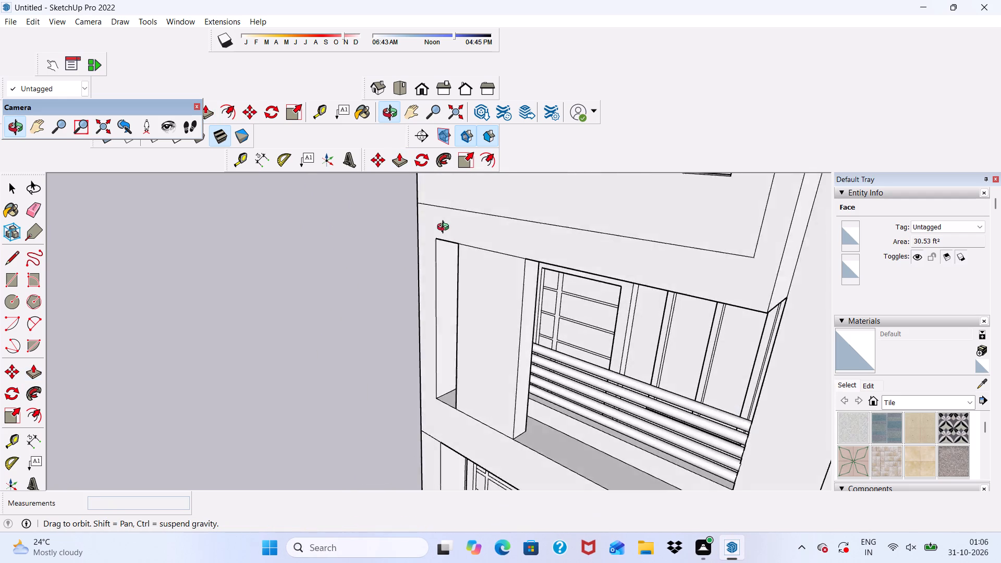
middle_drag(445, 228, 432, 213)
scroll(456, 211, down, 4)
middle_drag(496, 265, 594, 178)
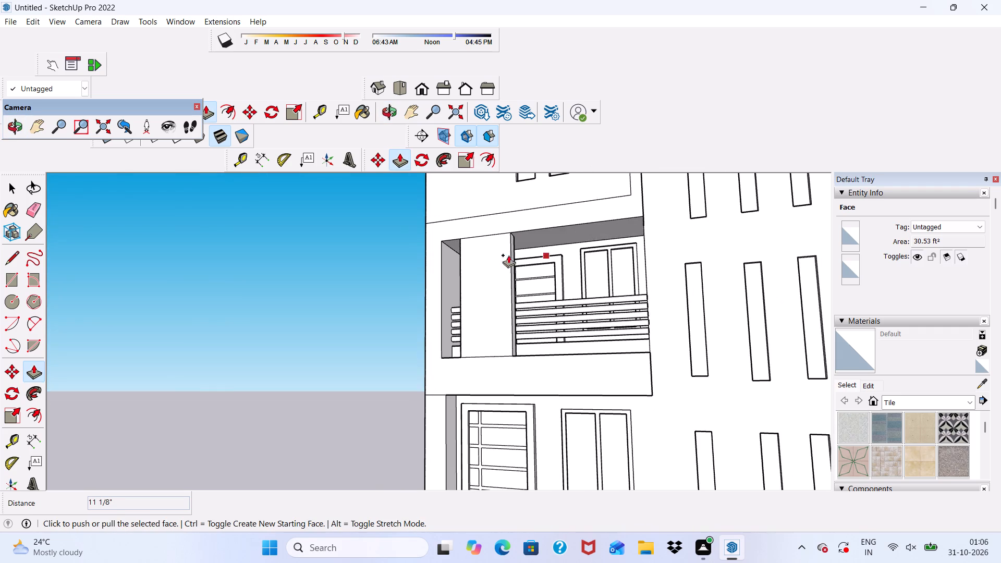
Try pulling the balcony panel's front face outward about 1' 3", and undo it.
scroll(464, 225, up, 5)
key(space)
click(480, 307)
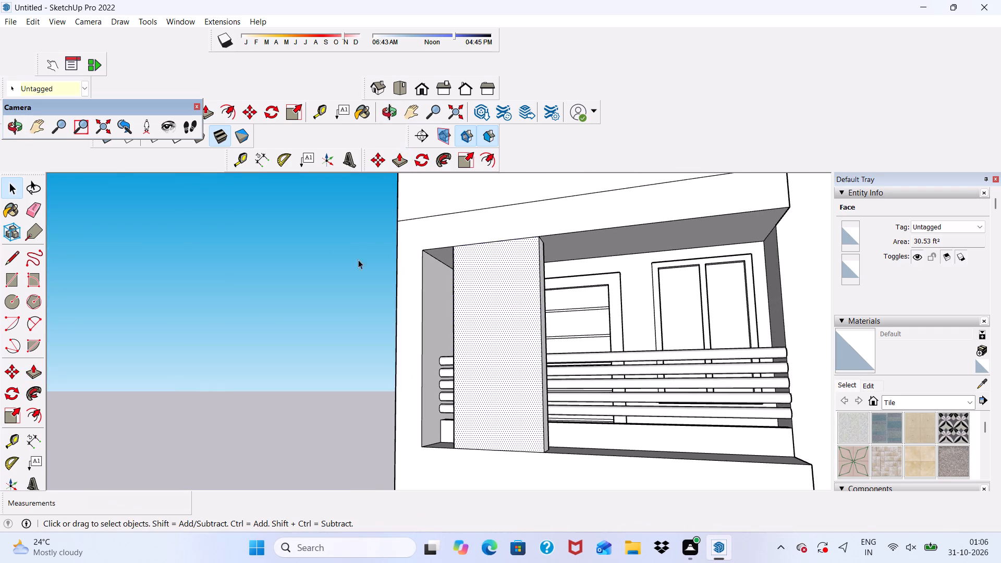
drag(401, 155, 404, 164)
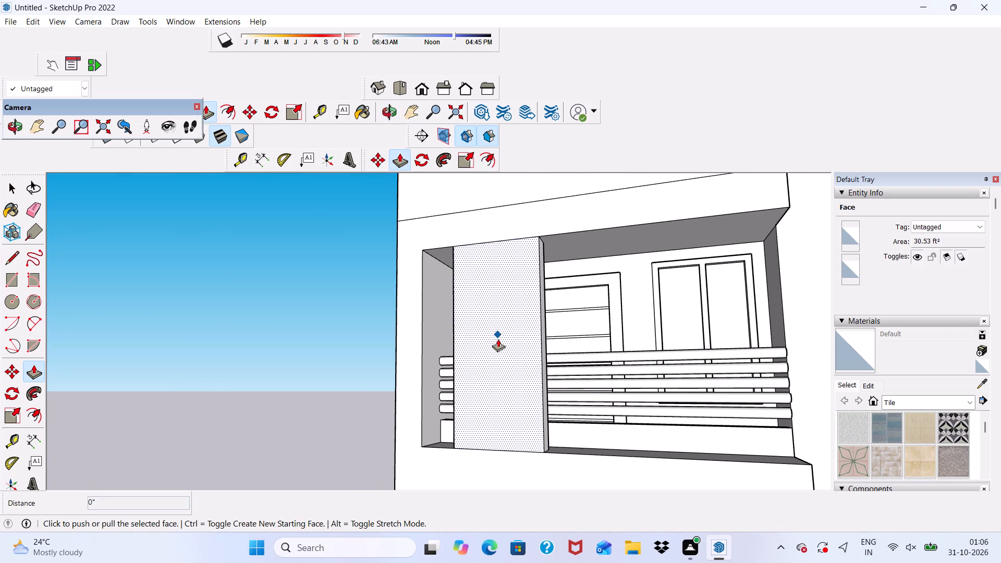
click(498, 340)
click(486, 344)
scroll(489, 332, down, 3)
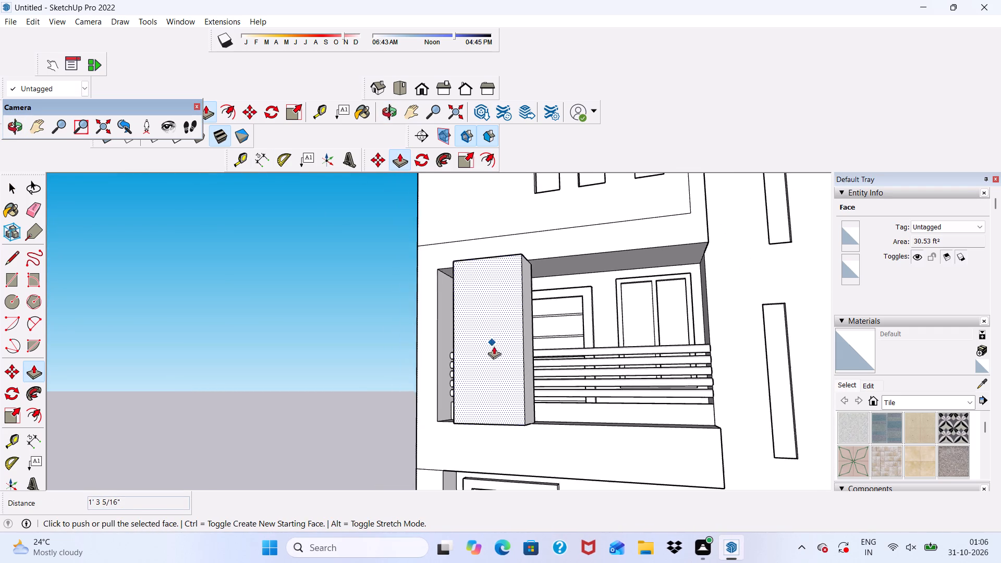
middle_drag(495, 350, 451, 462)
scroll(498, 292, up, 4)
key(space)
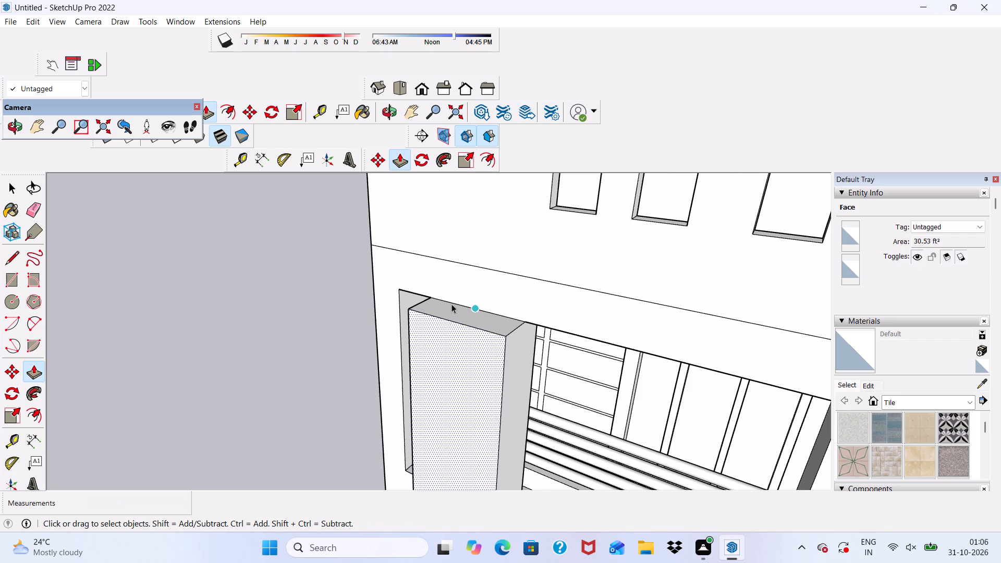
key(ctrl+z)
Push/Pull the balcony panel's front face outward about 8 1/8" beyond the wall.
double_click(467, 345)
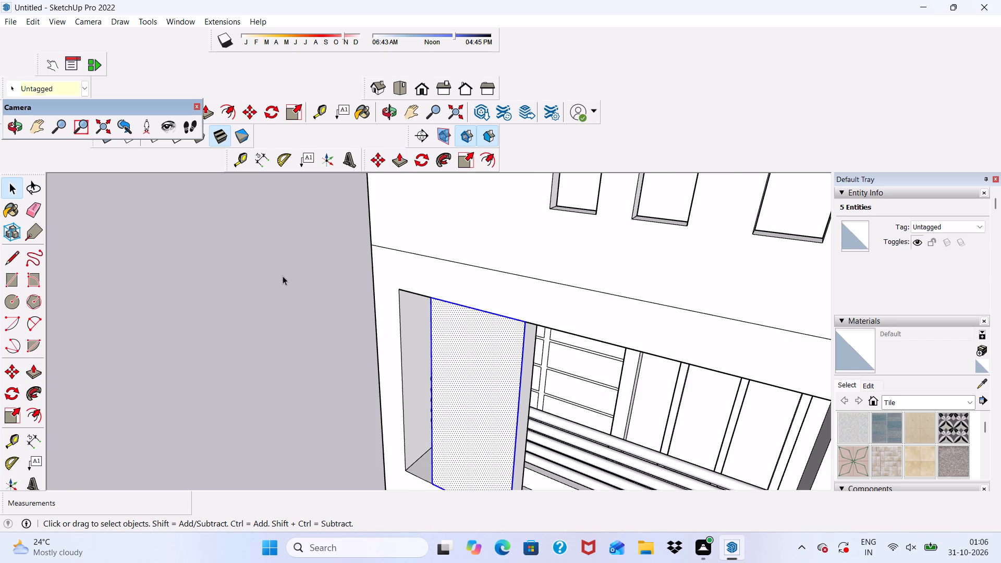
click(283, 276)
drag(397, 162, 400, 167)
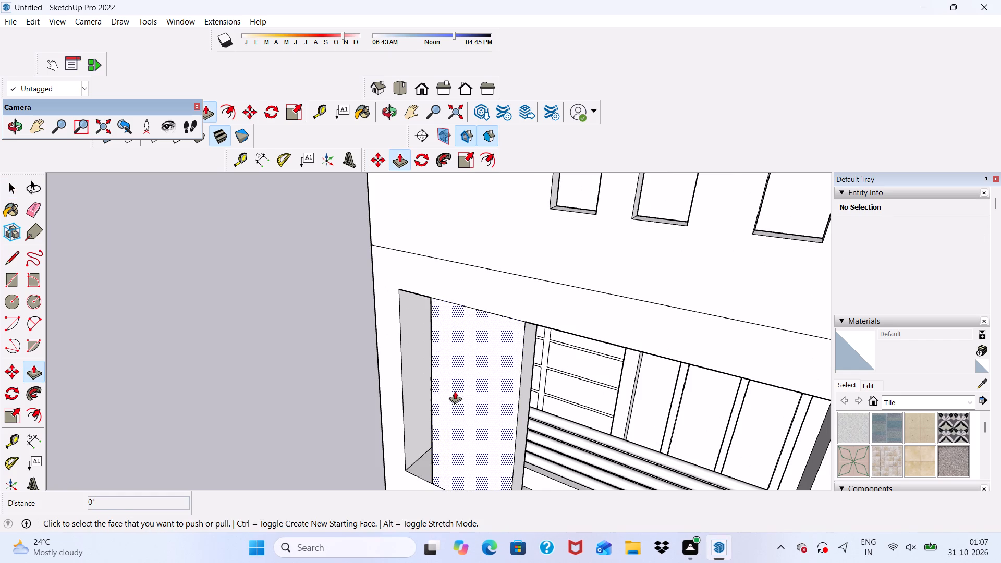
click(455, 391)
click(435, 386)
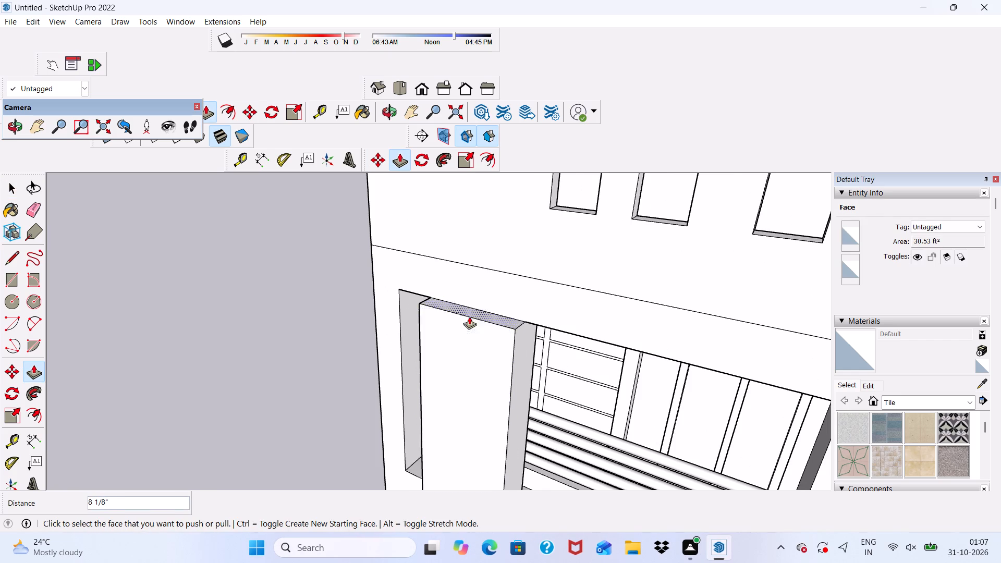
Push/Pull the balcony panel's top face upward to the top edge of the wall above the upper balcony.
middle_drag(470, 316, 471, 356)
key(space)
click(309, 310)
scroll(540, 371, up, 6)
click(475, 357)
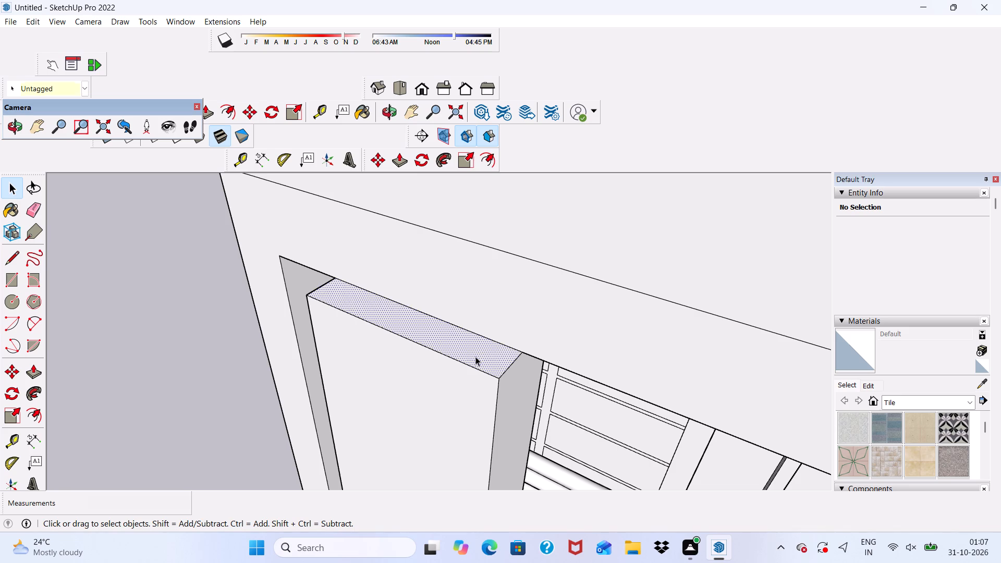
click(395, 153)
click(408, 323)
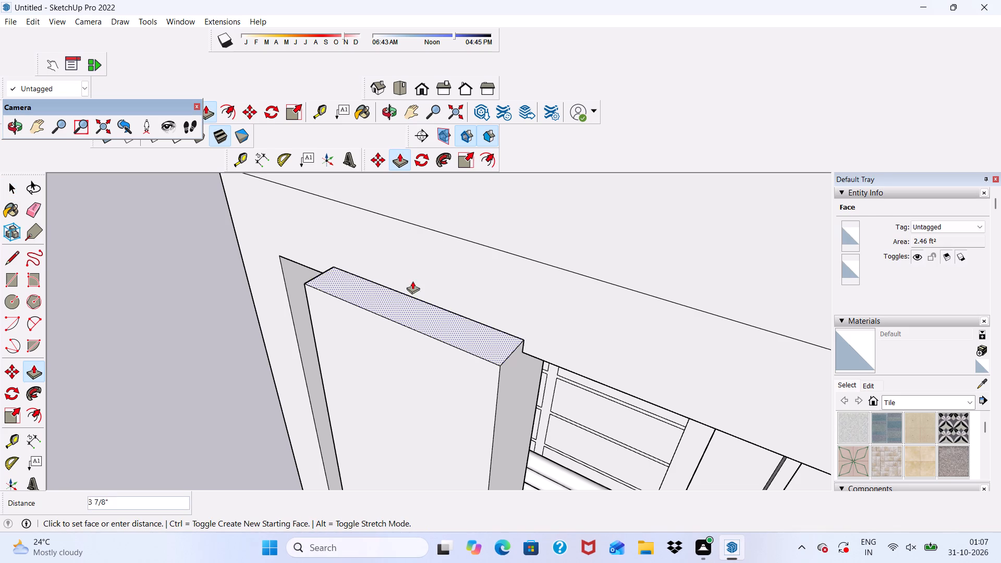
scroll(420, 243, down, 19)
scroll(482, 196, up, 3)
click(519, 204)
Examine the extended balcony panel from above, from below at its bottom face, and against the whole facade.
scroll(517, 200, down, 3)
middle_drag(531, 203, 566, 178)
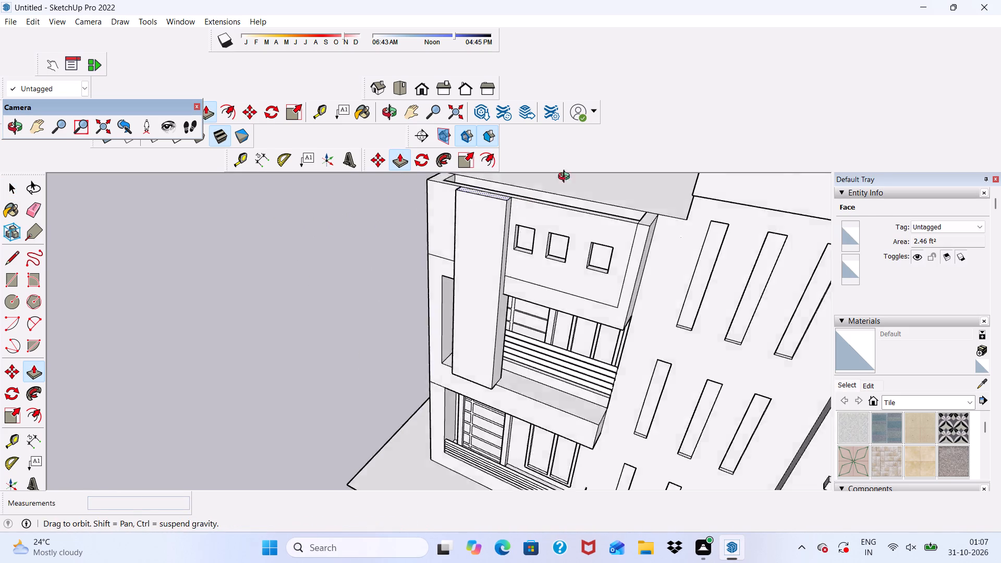
middle_drag(566, 178, 638, 136)
middle_drag(509, 359, 570, 182)
scroll(525, 244, up, 10)
key(space)
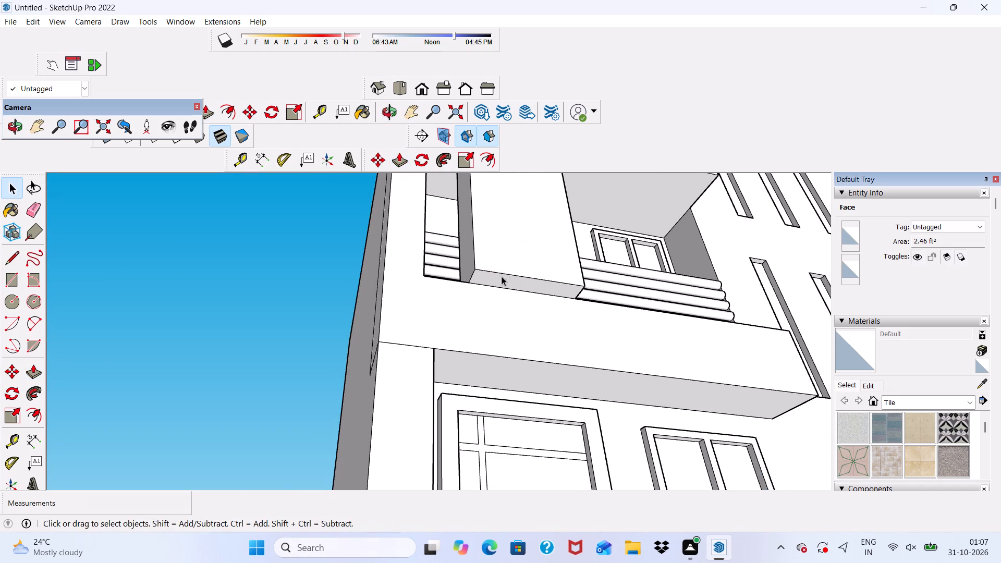
scroll(503, 280, up, 3)
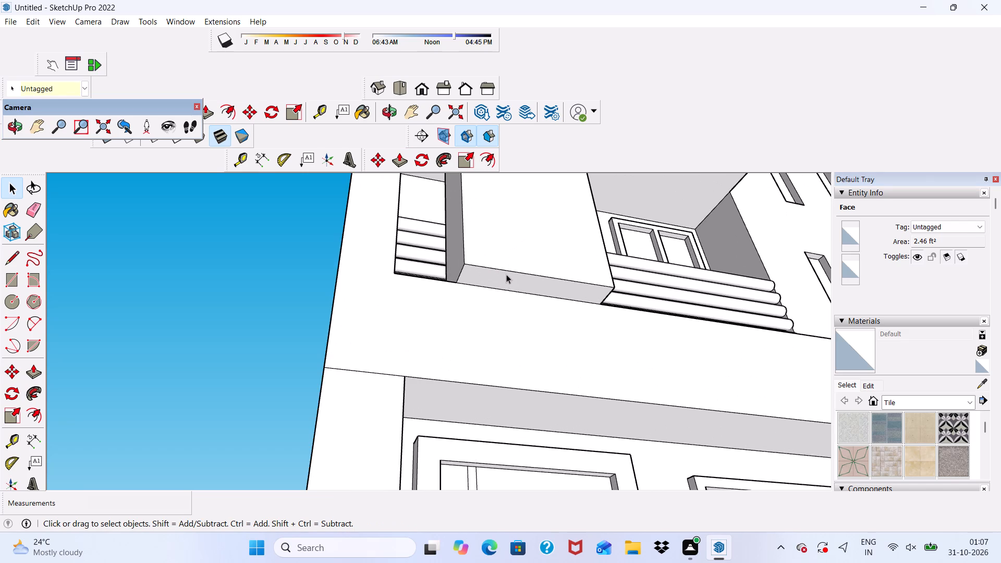
click(506, 274)
scroll(499, 280, down, 3)
click(299, 289)
scroll(365, 284, down, 5)
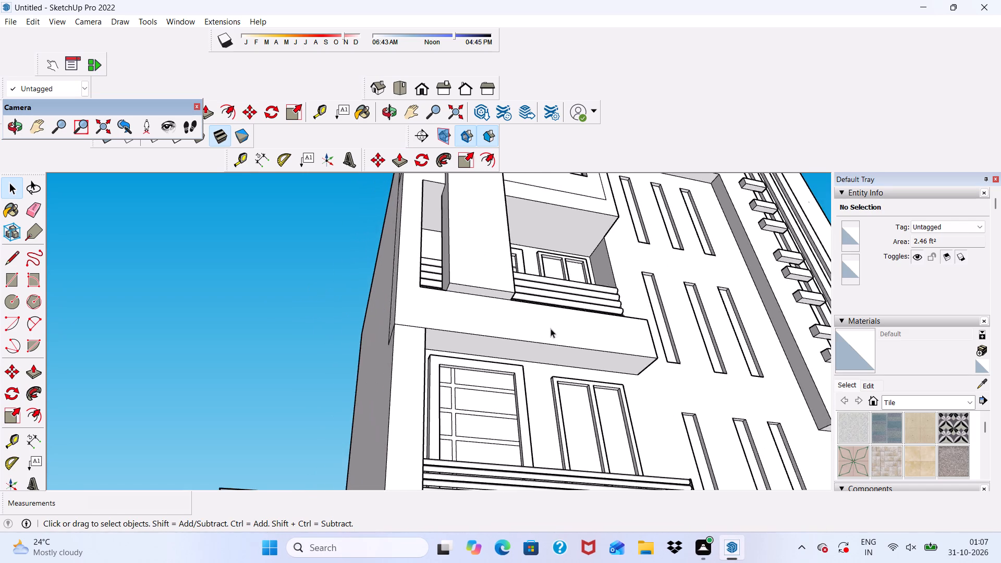
middle_drag(550, 335, 416, 456)
scroll(547, 348, down, 1)
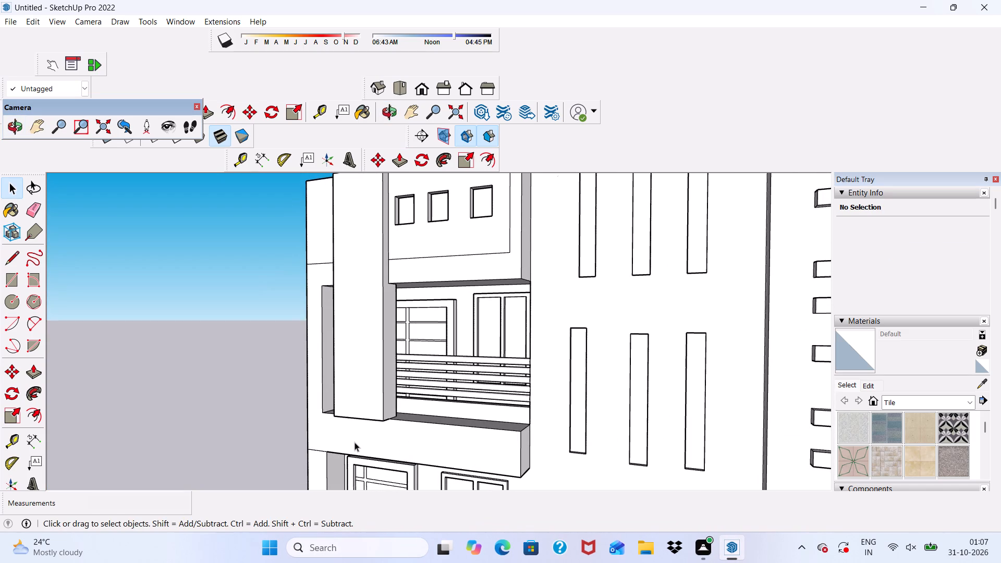
scroll(356, 438, down, 3)
scroll(376, 391, down, 2)
middle_drag(429, 396, 506, 435)
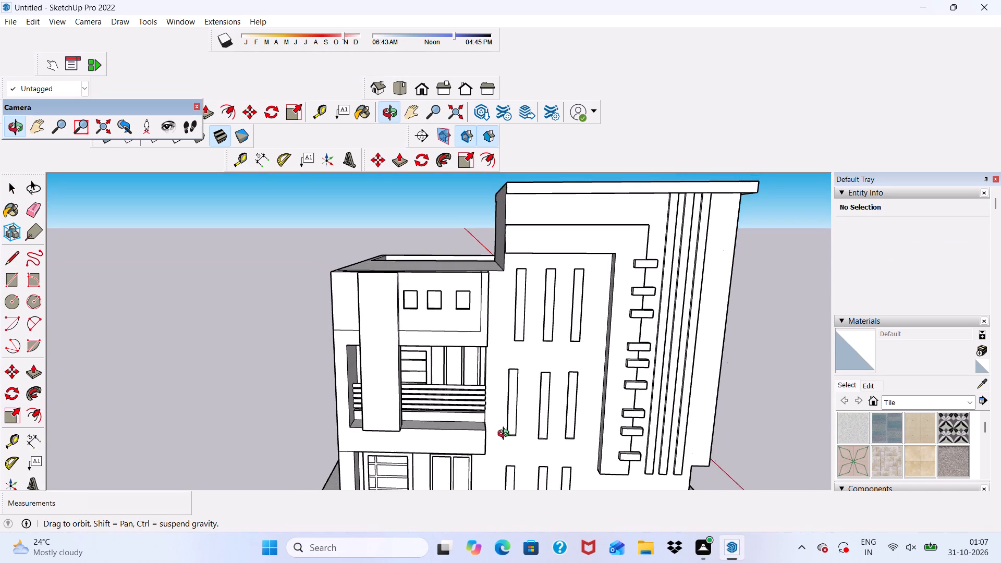
middle_drag(506, 435, 410, 372)
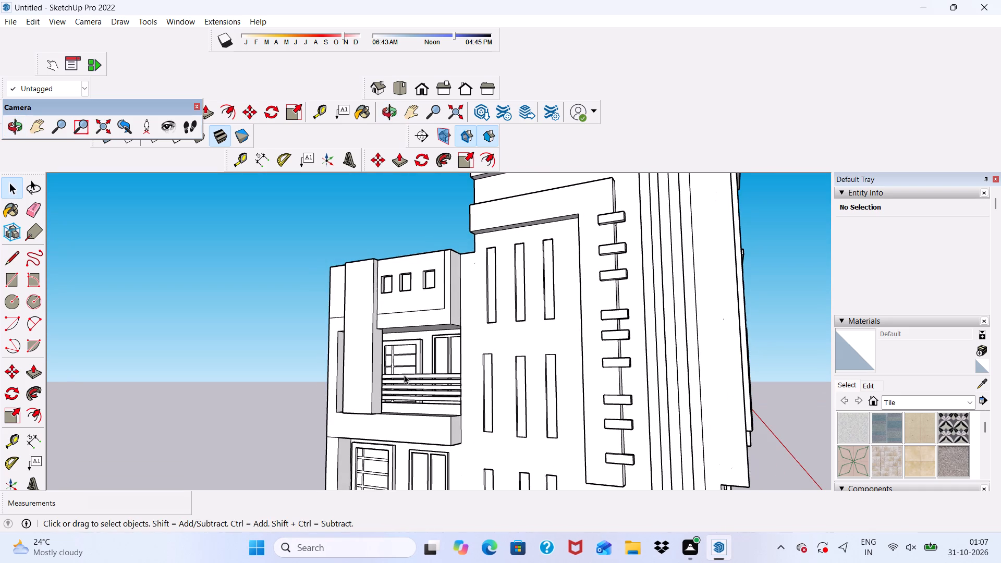
scroll(414, 364, down, 3)
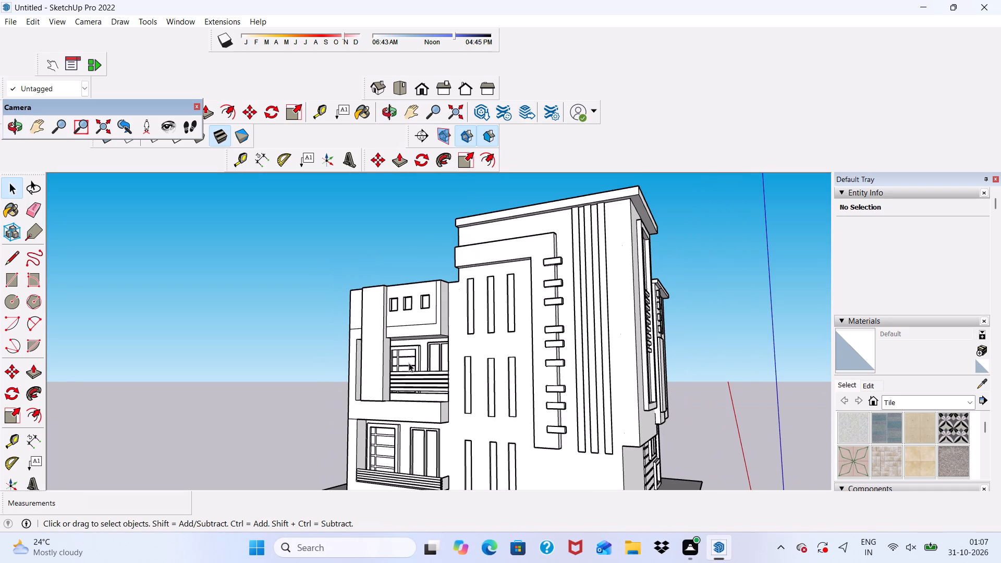
Draw a square of about 1' 3" by 1' 3" on the panel's front face near its top.
click(17, 279)
middle_drag(307, 303, 396, 307)
scroll(396, 307, up, 8)
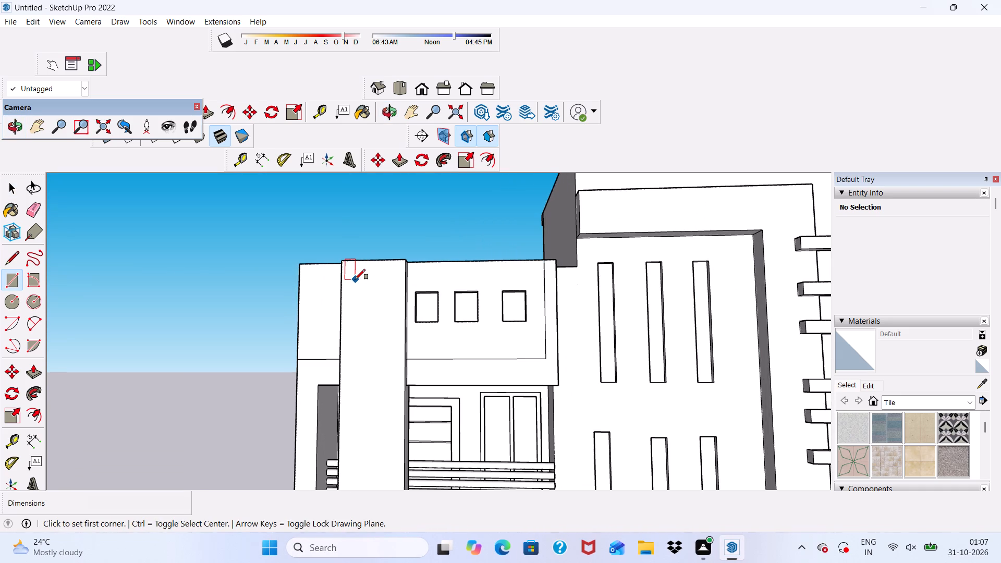
click(363, 277)
click(384, 299)
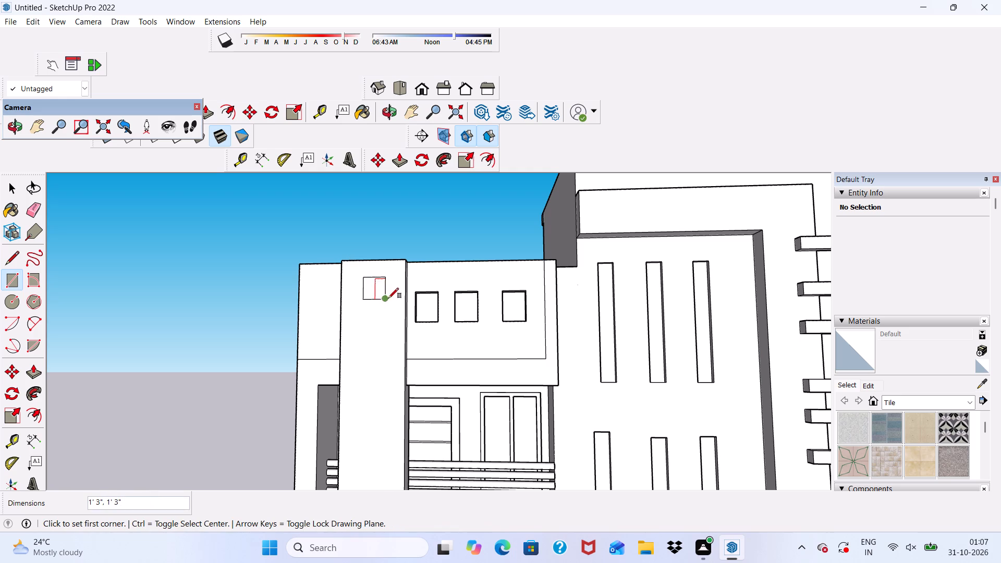
key(space)
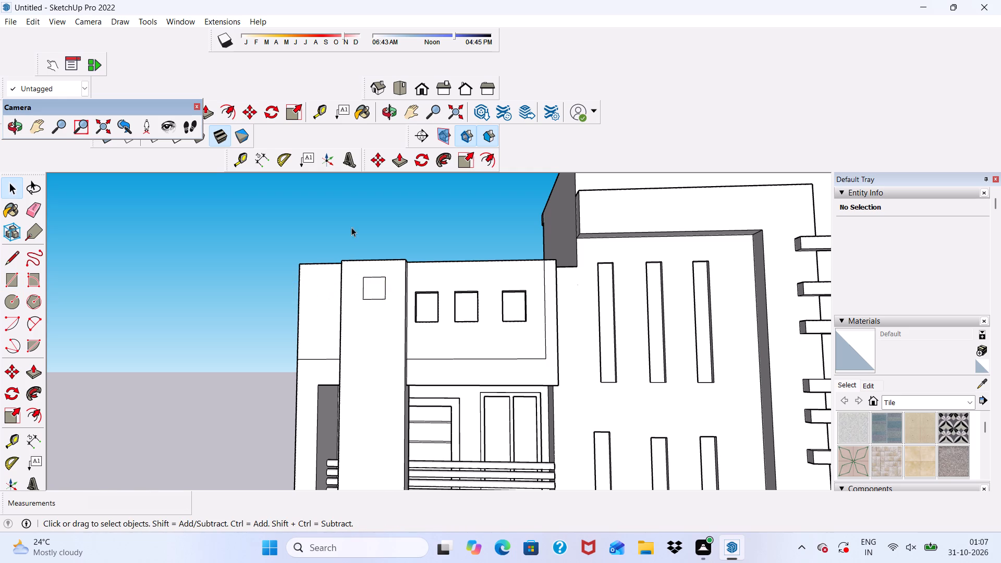
Copy the square about 1' 9" down the panel and array it as three evenly spaced copies (*3).
double_click(367, 281)
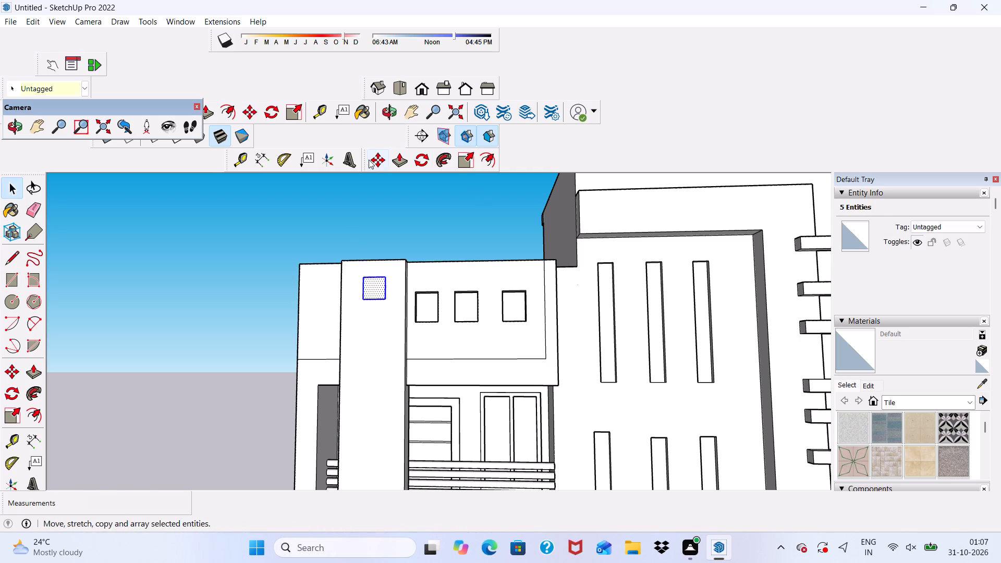
click(371, 157)
click(371, 293)
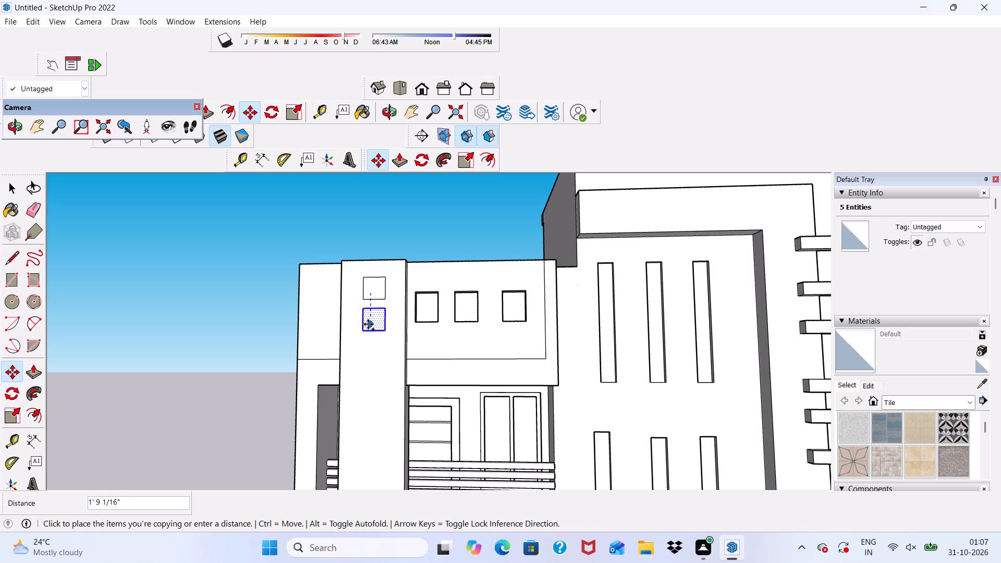
click(368, 324)
key(shift+asterisk)
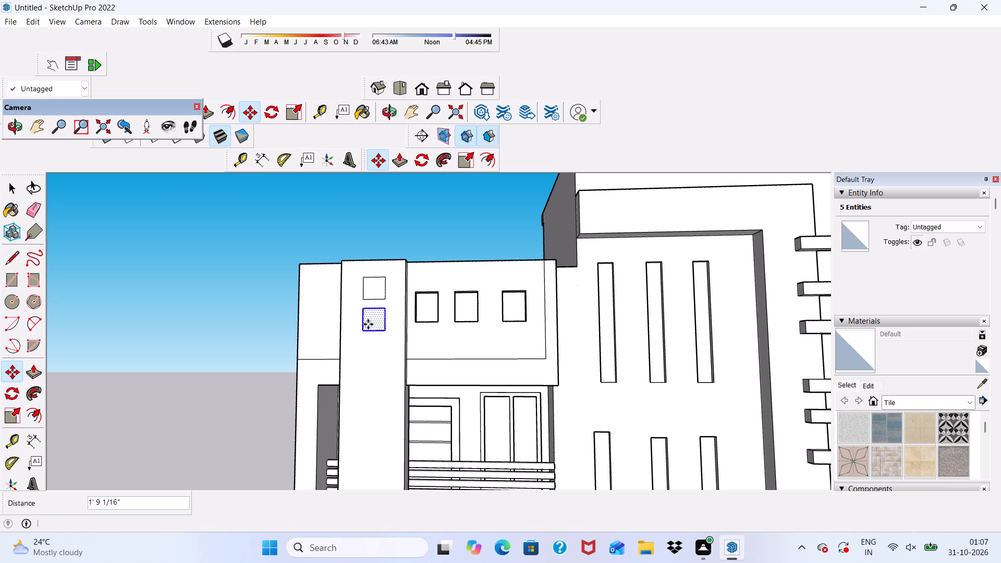
key(3)
key(Return)
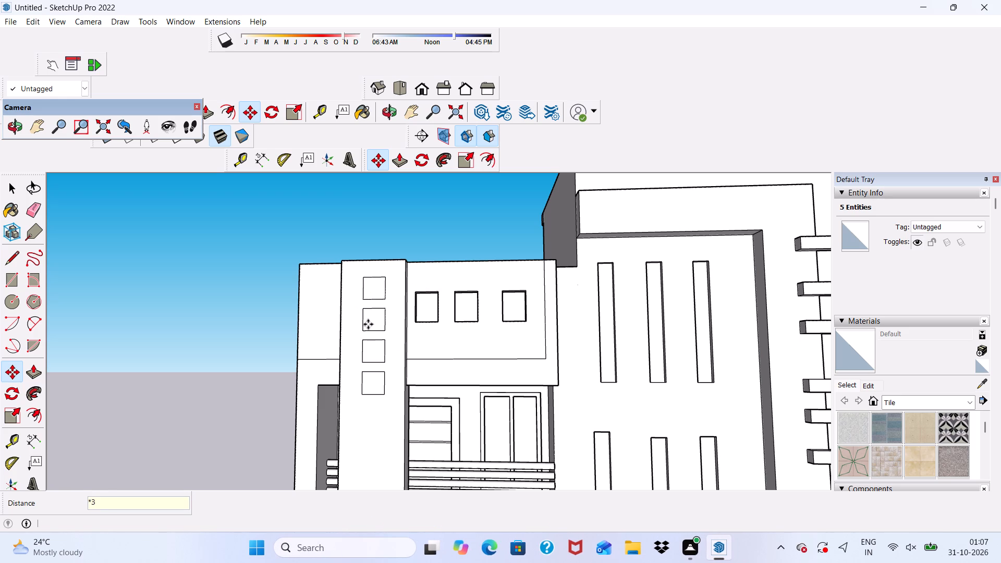
key(space)
Push/Pull the topmost square on the panel outward 3".
scroll(335, 271, down, 2)
middle_drag(355, 279, 298, 304)
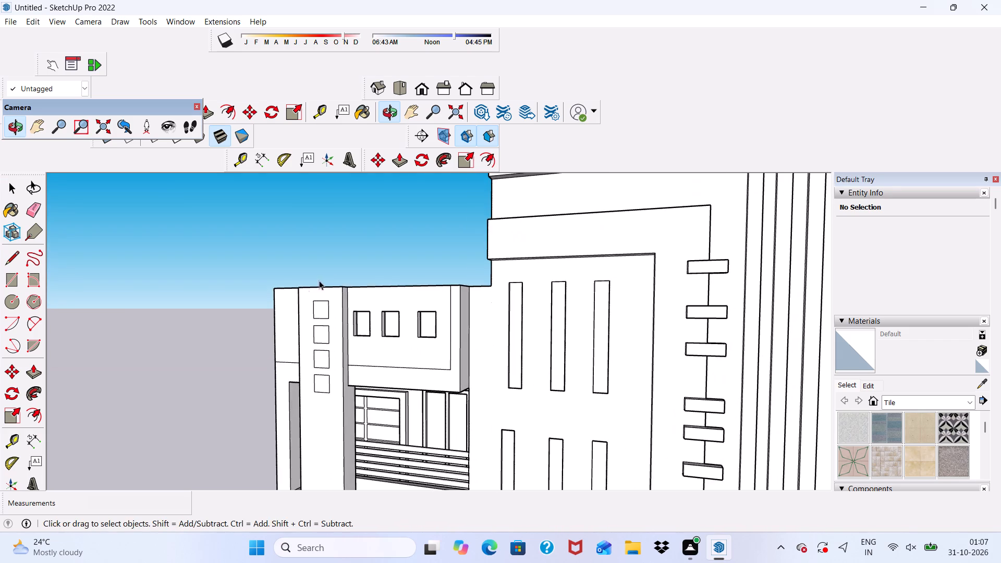
scroll(321, 280, down, 5)
middle_drag(365, 302, 328, 305)
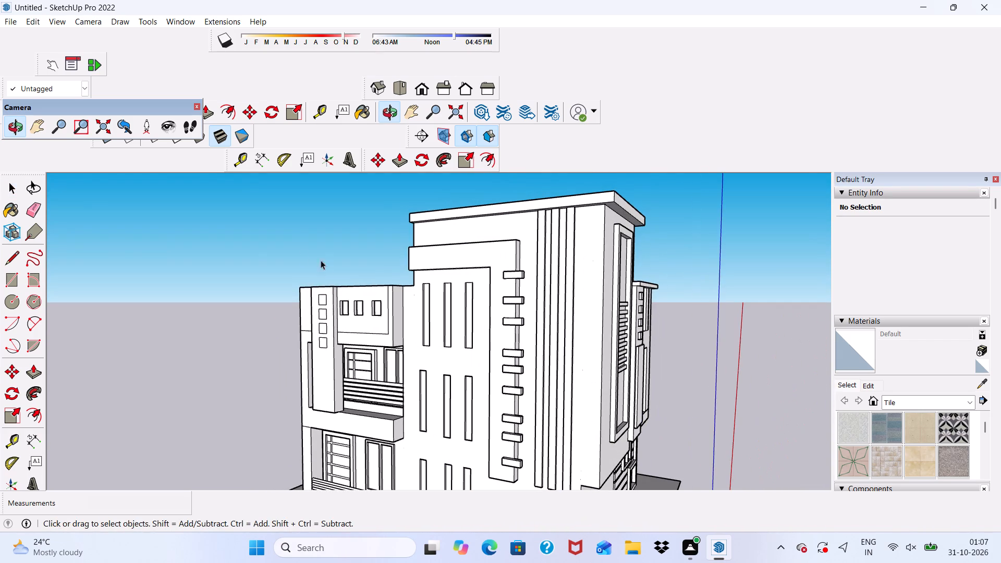
click(38, 371)
scroll(290, 345, up, 4)
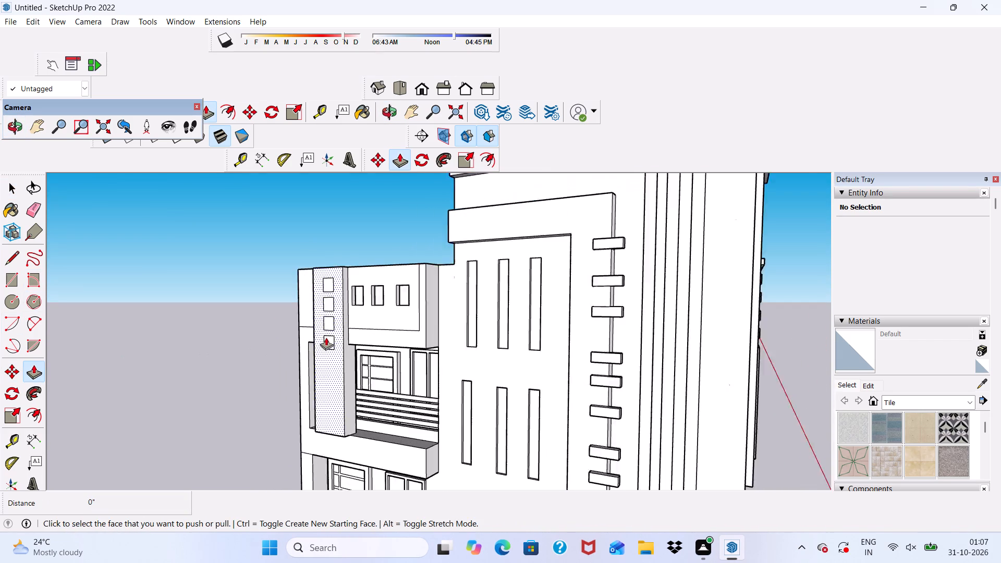
scroll(340, 288, up, 6)
click(321, 279)
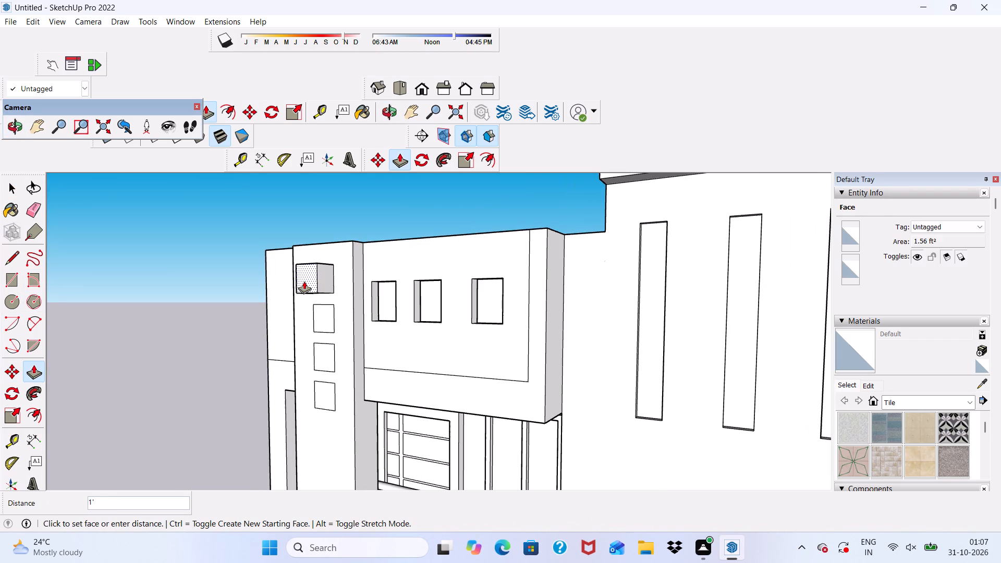
text(3")
key(Return)
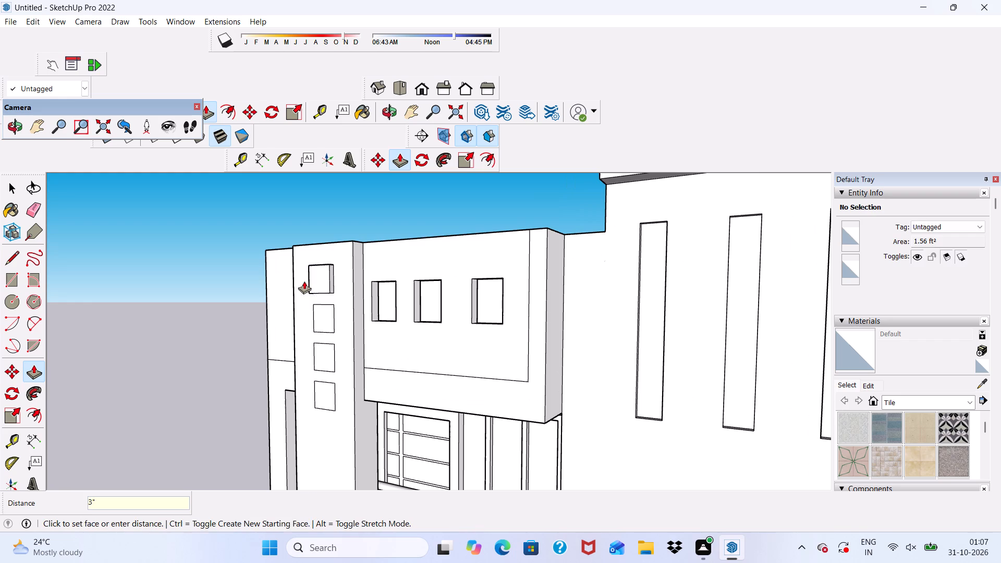
Push/Pull the second and third squares from the top of the panel outward 3" each.
scroll(326, 317, up, 3)
click(322, 314)
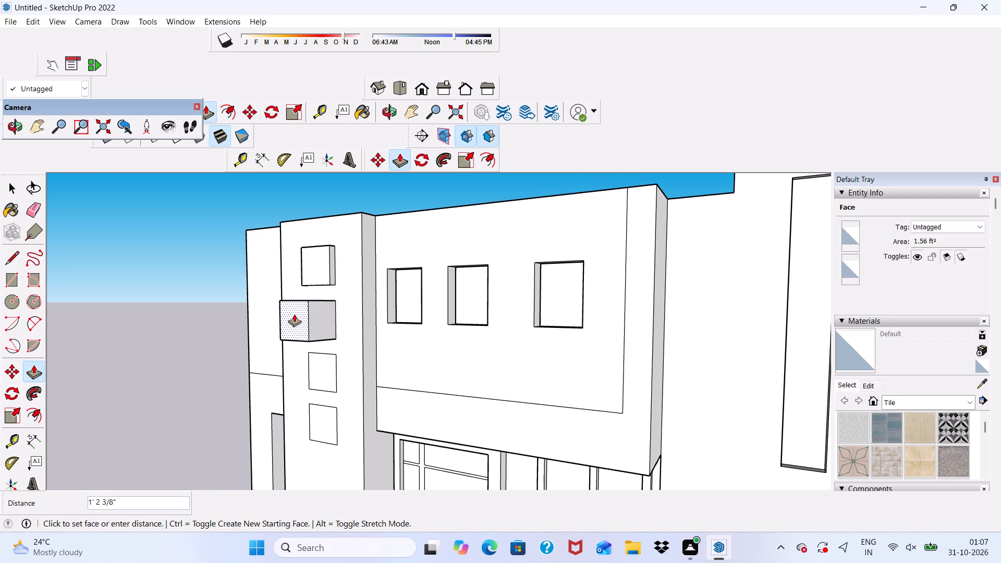
key(3)
key(shift+quotedbl)
key(Return)
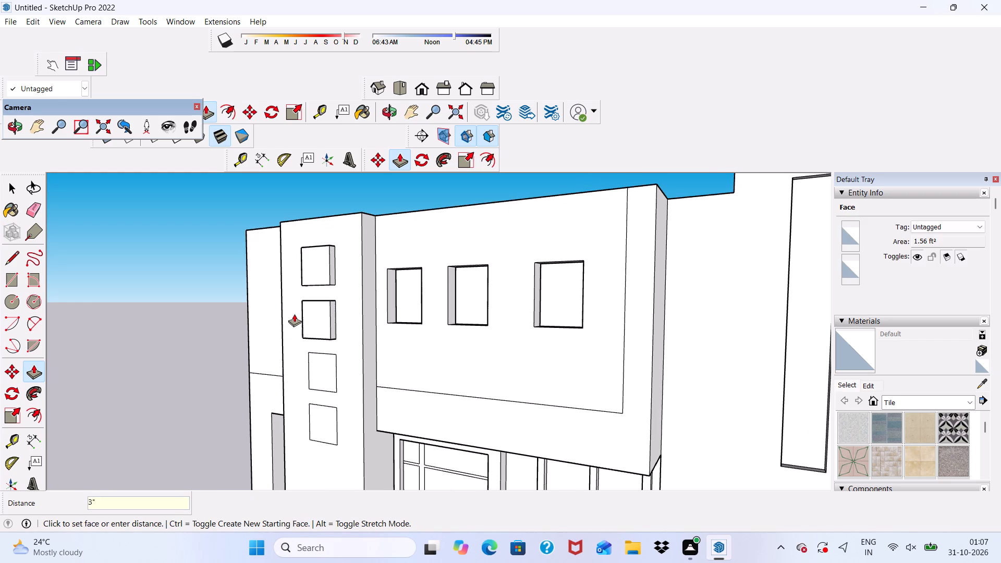
scroll(291, 320, down, 4)
scroll(298, 359, up, 4)
click(335, 352)
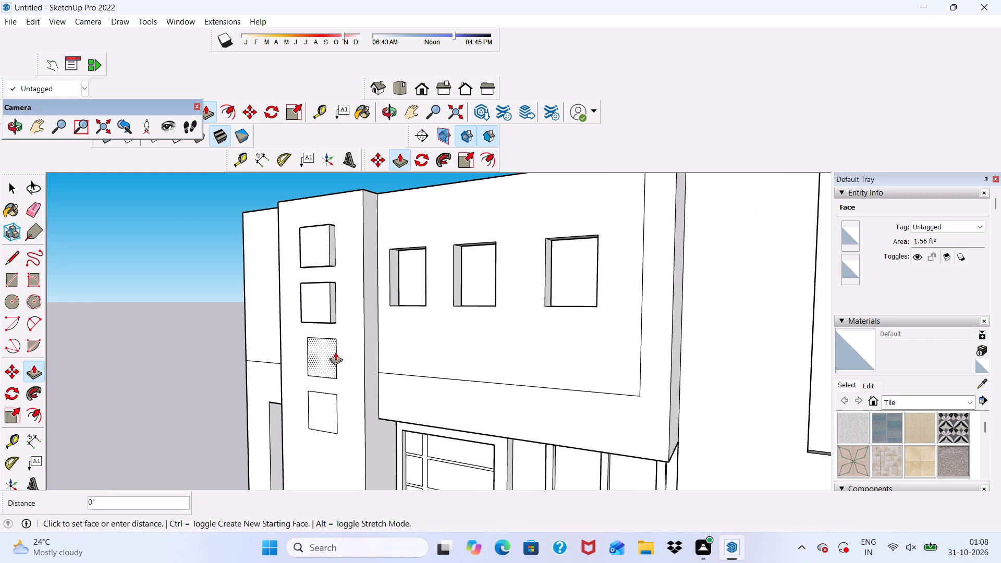
key(3)
key(shift+quotedbl)
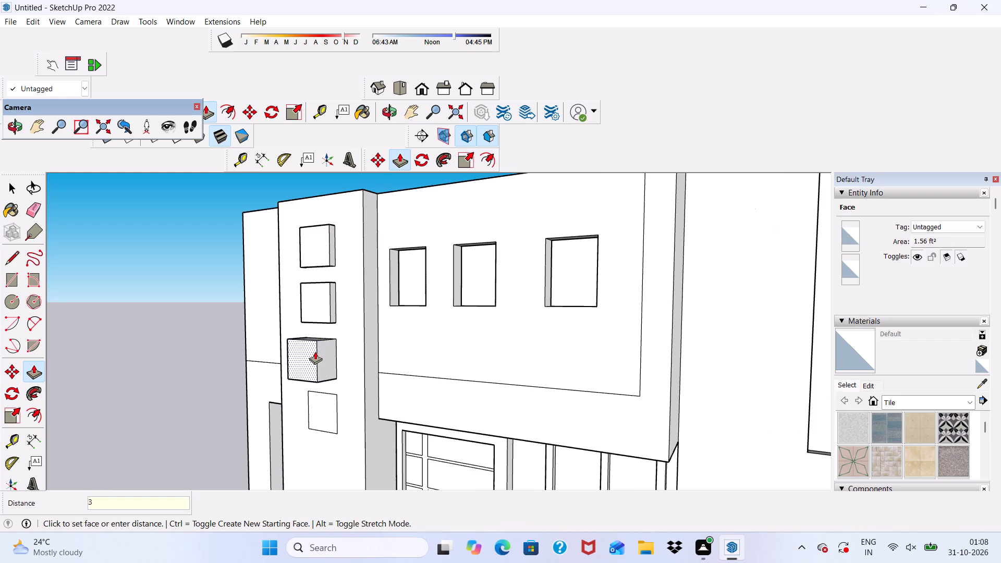
key(Return)
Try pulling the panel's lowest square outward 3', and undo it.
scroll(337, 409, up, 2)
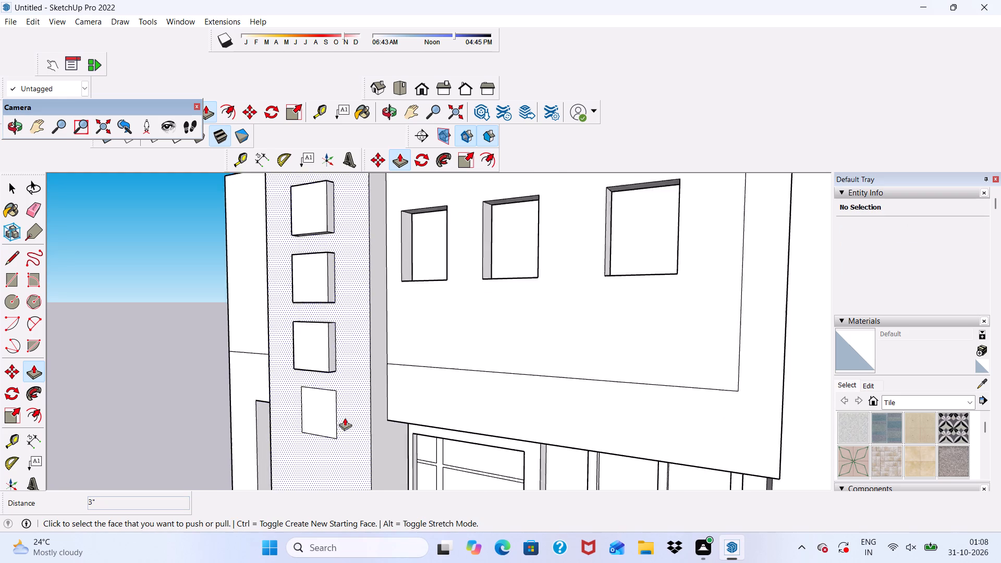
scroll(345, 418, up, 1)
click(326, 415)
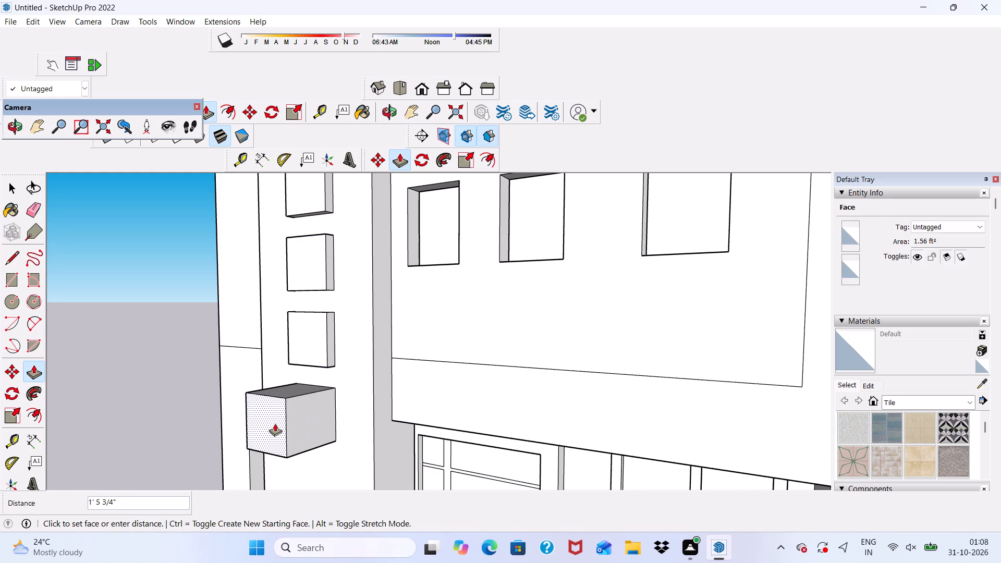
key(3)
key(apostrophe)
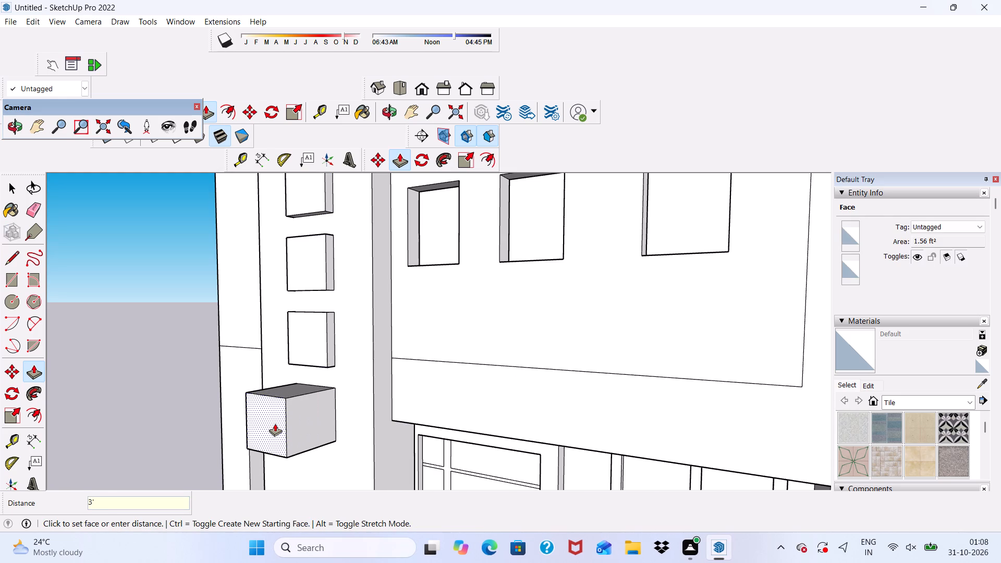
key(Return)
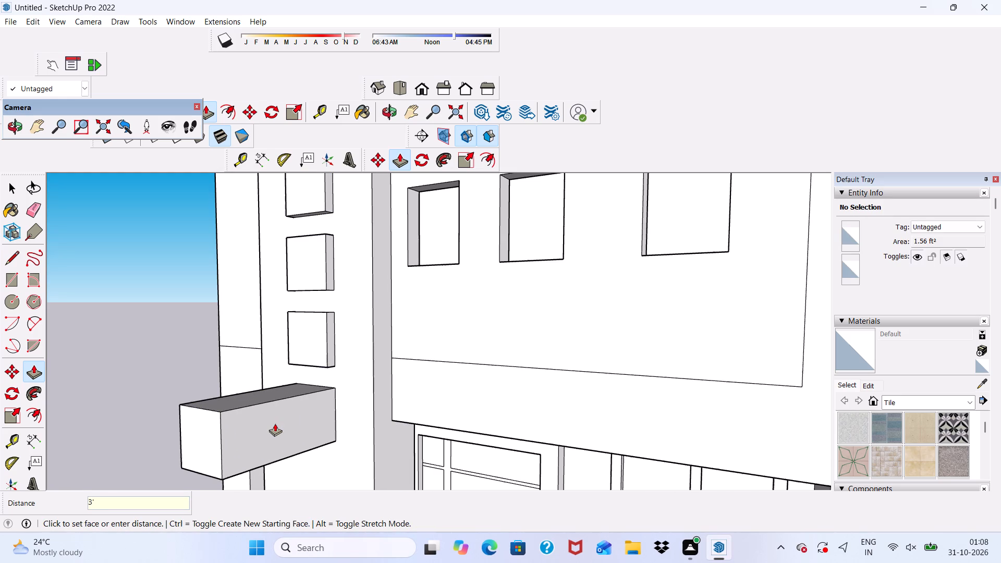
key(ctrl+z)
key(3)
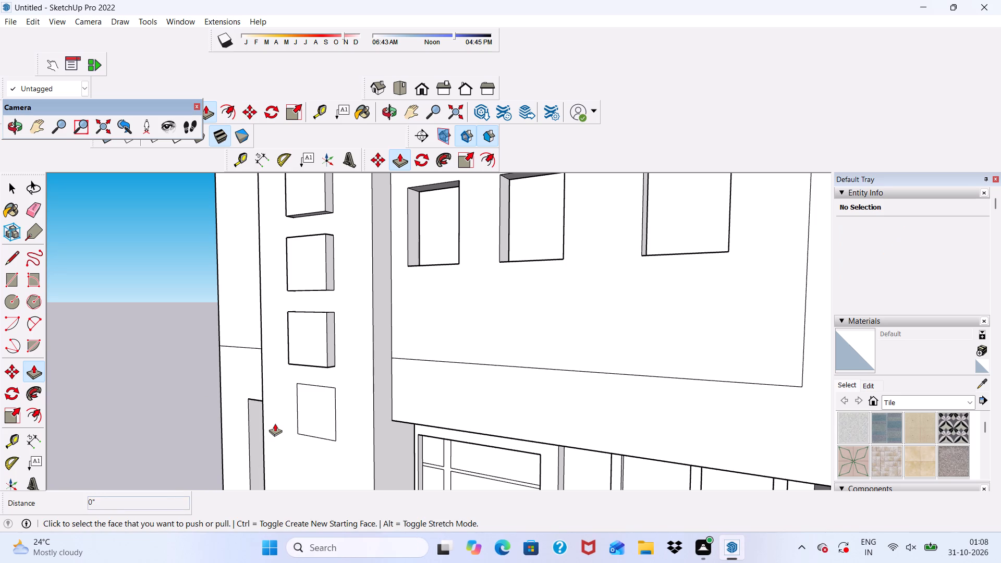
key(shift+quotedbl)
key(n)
Push/Pull the panel's lowest square outward 3".
click(321, 409)
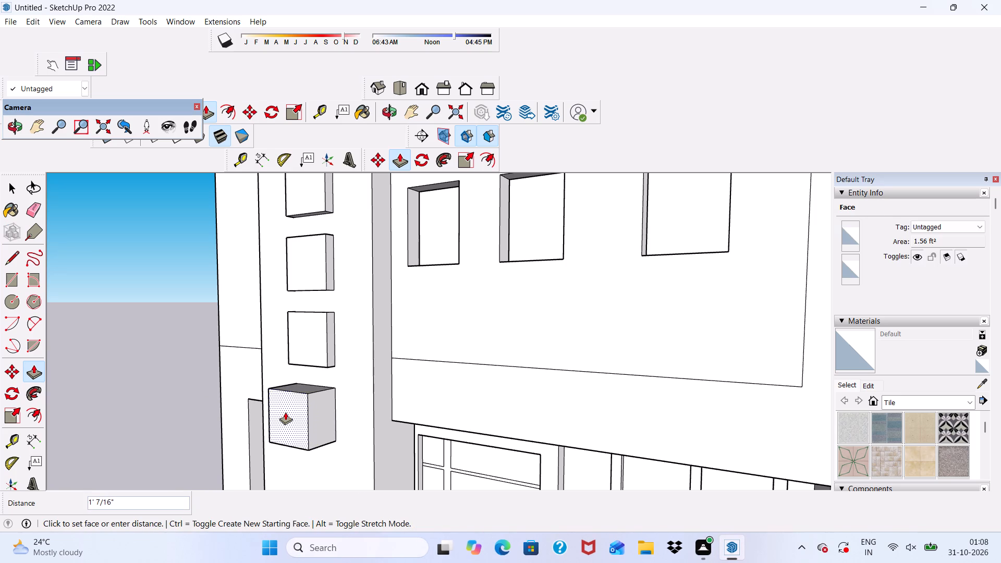
key(3)
key(shift+quotedbl)
key(Return)
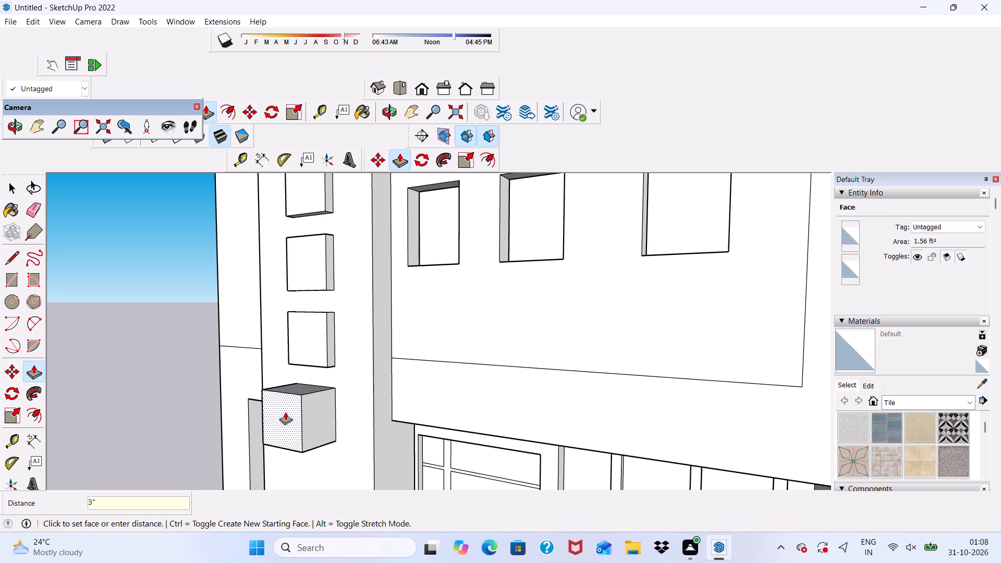
key(space)
scroll(162, 432, down, 5)
scroll(358, 417, down, 5)
middle_drag(368, 408, 281, 448)
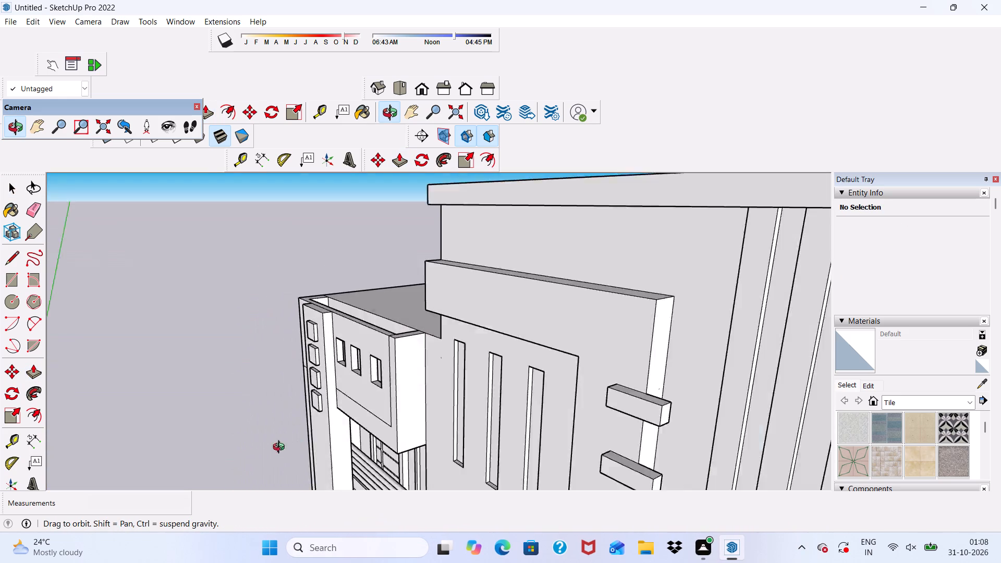
Examine the side wall's projecting panels and squares and the front façade from several angles.
middle_drag(281, 448, 400, 362)
scroll(422, 362, up, 1)
scroll(417, 359, down, 9)
middle_drag(438, 316, 467, 384)
scroll(468, 381, up, 2)
scroll(470, 312, down, 5)
middle_drag(673, 366, 509, 316)
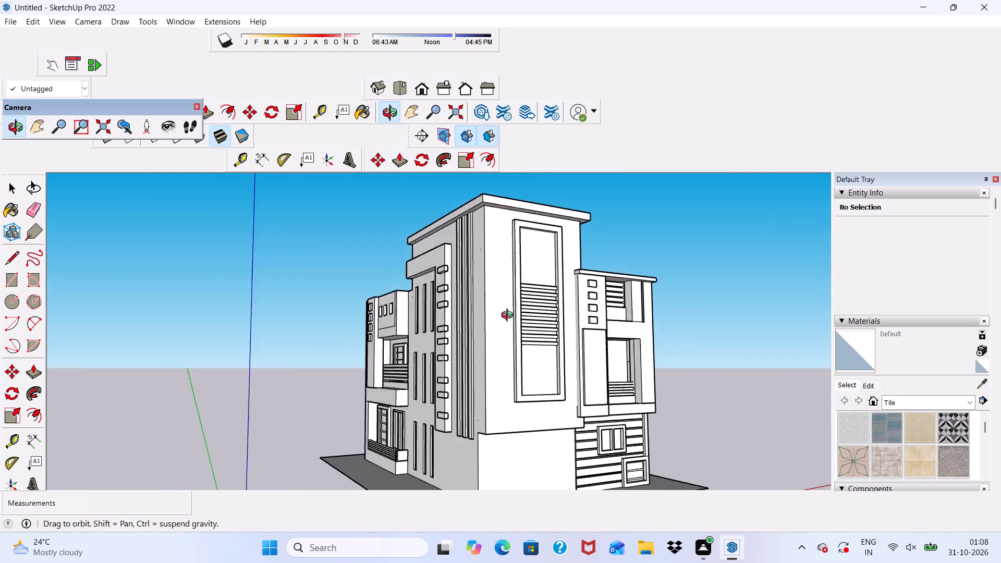
middle_drag(509, 316, 433, 353)
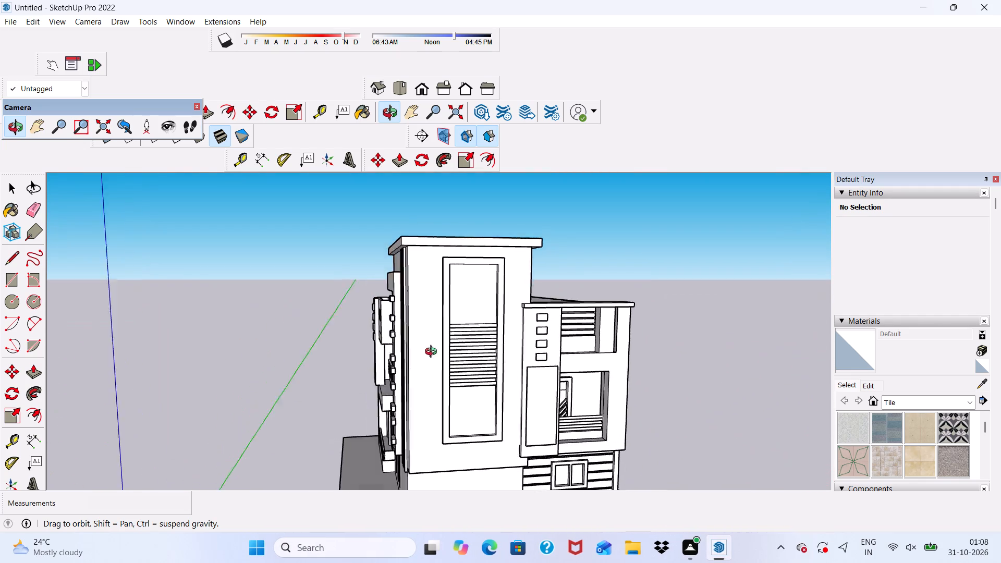
middle_drag(433, 353, 416, 353)
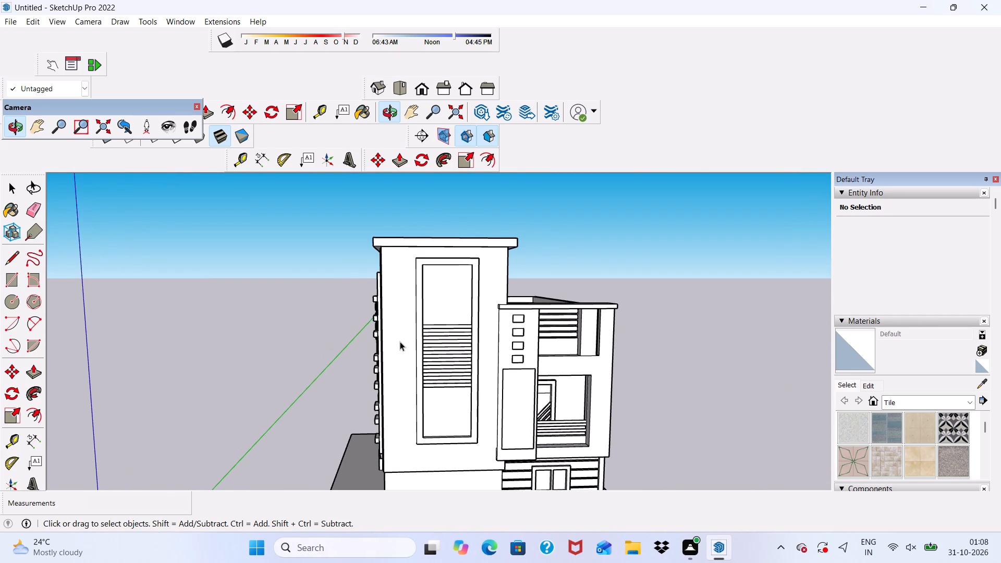
Paint the front face of the side wall's L-shaped projecting frame with 0133_Gray from the Colors-Named collection.
click(976, 403)
click(751, 400)
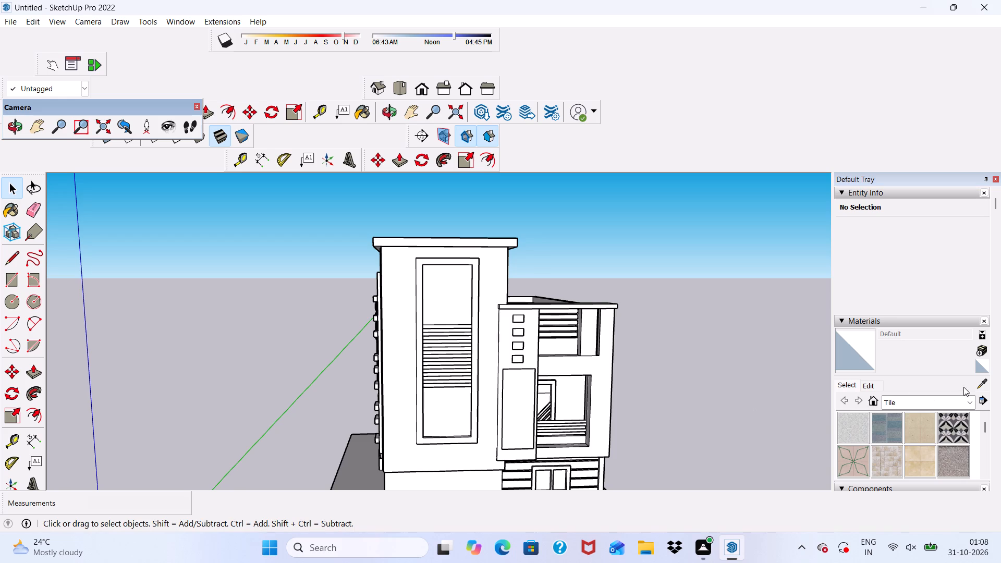
click(972, 402)
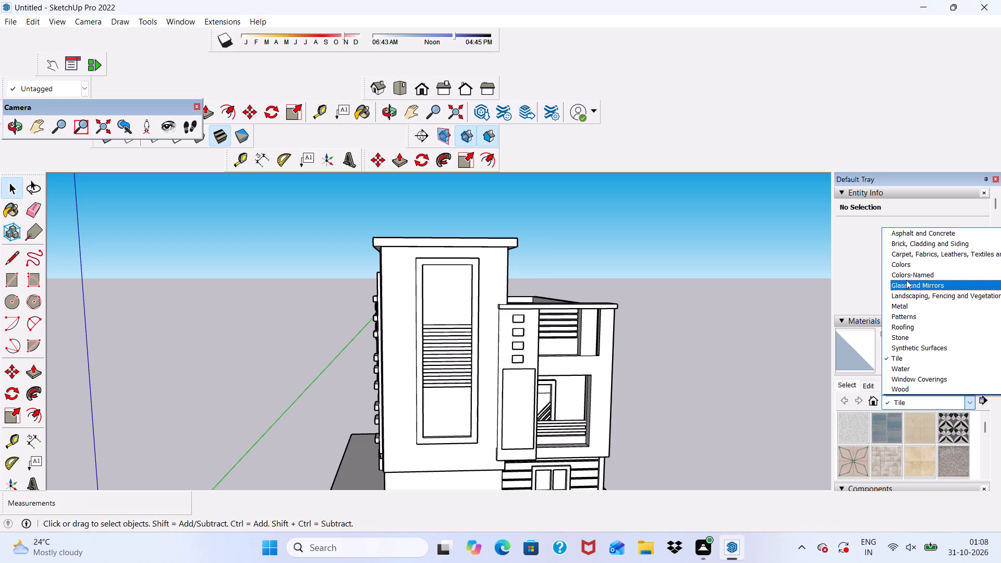
click(906, 275)
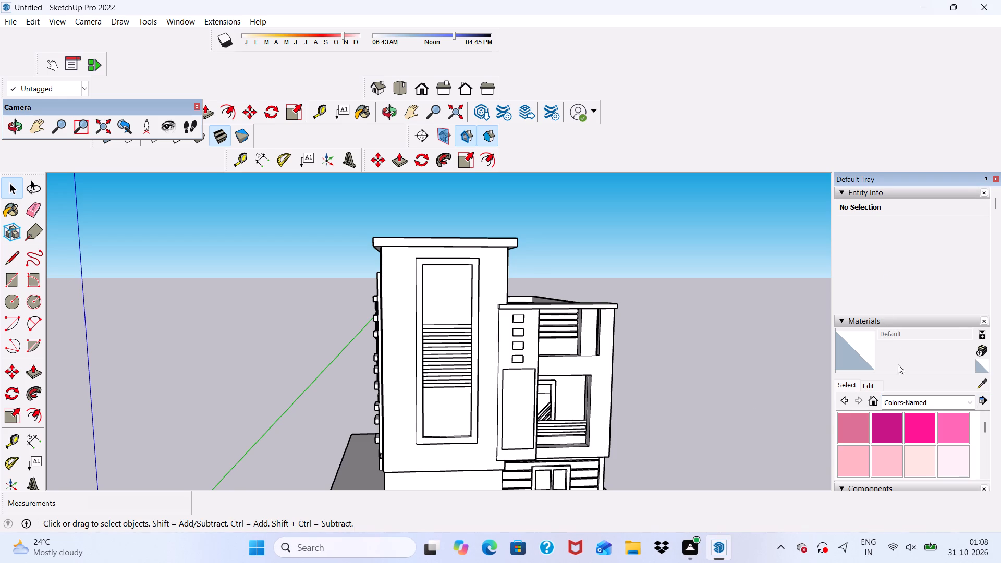
scroll(897, 371, down, 19)
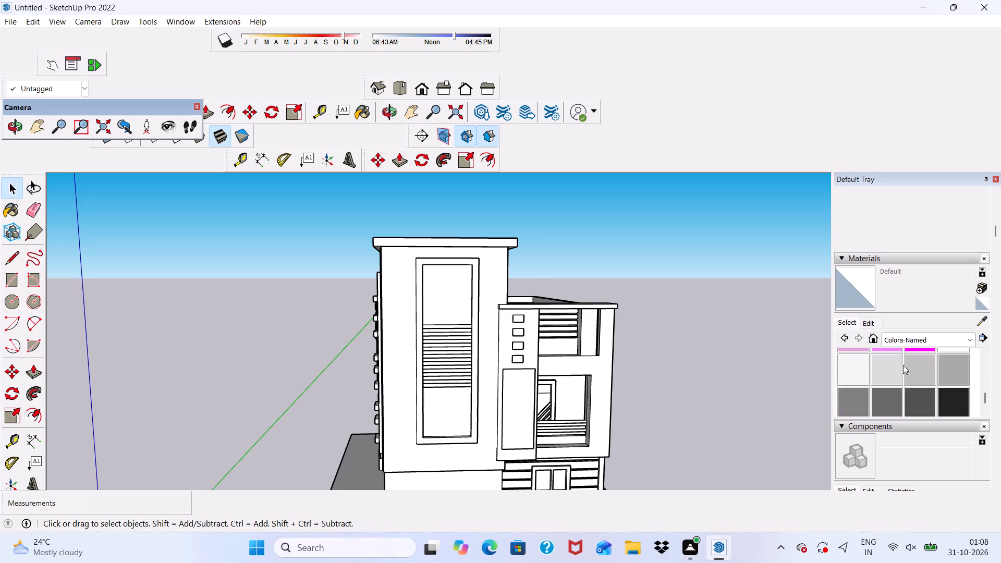
scroll(903, 363, down, 1)
scroll(903, 363, up, 2)
scroll(903, 364, down, 1)
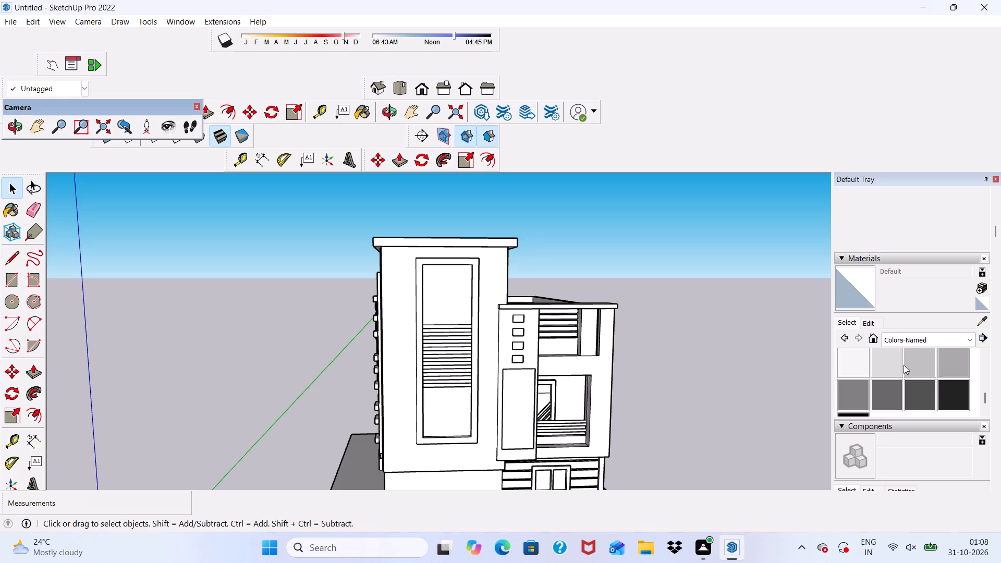
click(862, 395)
scroll(676, 360, down, 5)
middle_drag(417, 410, 417, 408)
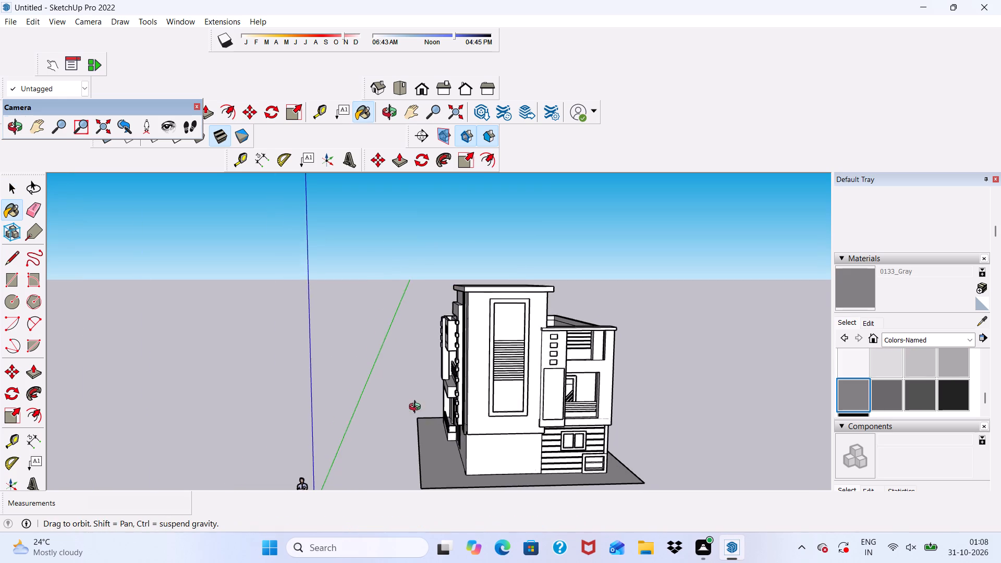
middle_drag(417, 408, 627, 410)
scroll(463, 321, up, 11)
click(456, 304)
Paint the L-shaped frame's underside, inner and outer vertical faces and top face with 0133_Gray.
scroll(459, 317, up, 6)
middle_drag(457, 344, 495, 307)
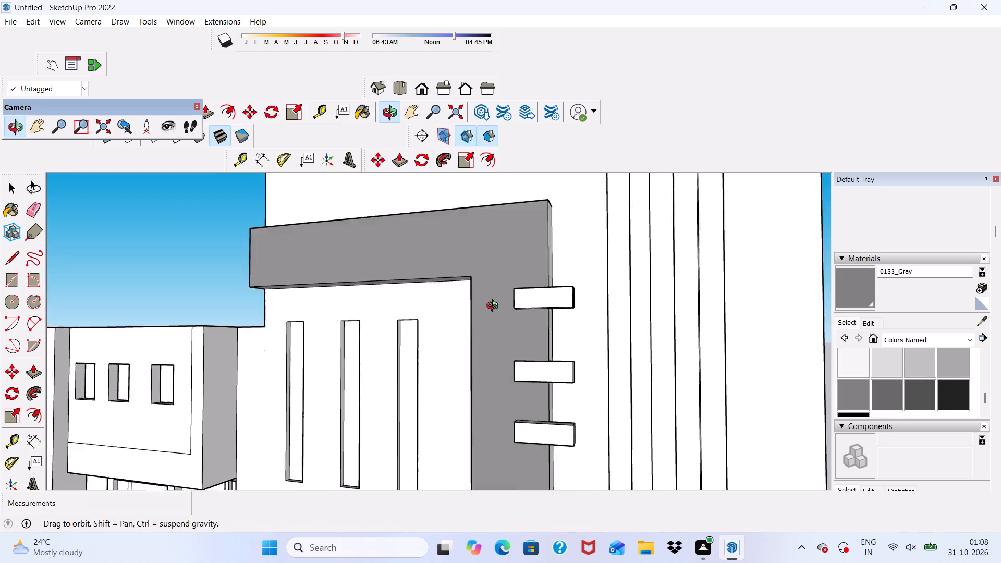
middle_drag(495, 307, 547, 286)
scroll(506, 275, up, 4)
click(539, 235)
scroll(584, 297, up, 2)
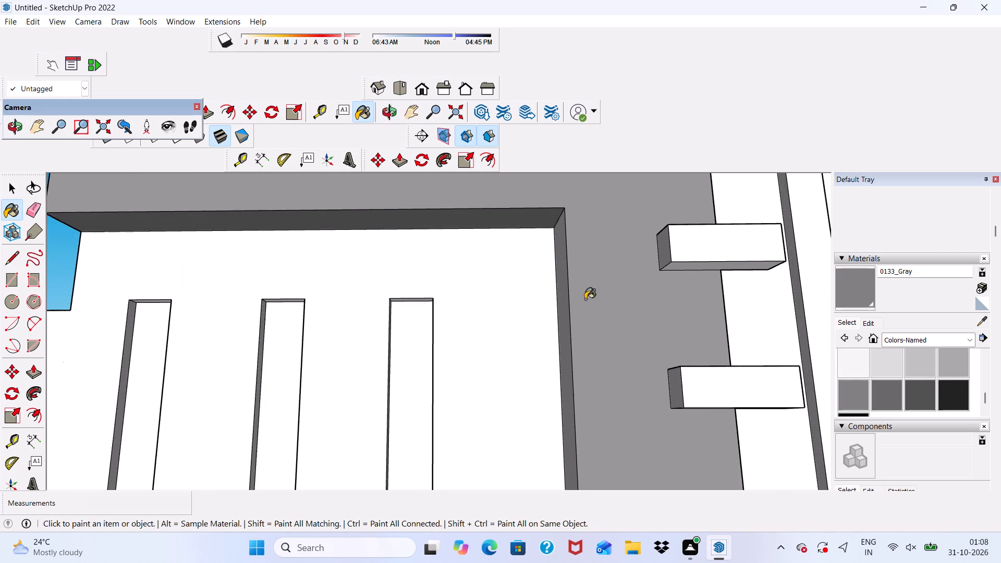
scroll(585, 299, up, 3)
click(559, 284)
scroll(556, 285, down, 4)
middle_drag(605, 297, 449, 385)
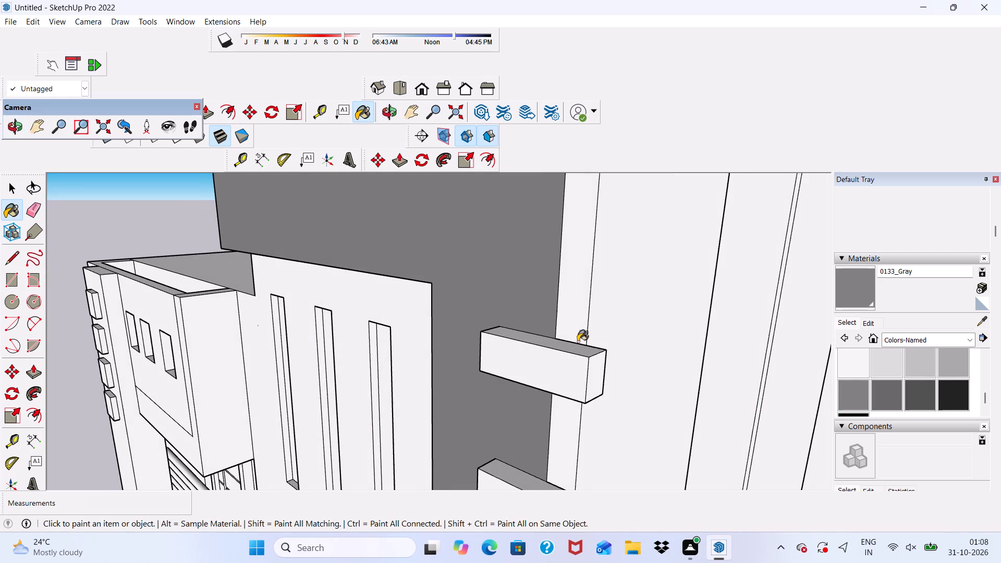
click(576, 310)
scroll(563, 351, down, 6)
middle_drag(561, 335, 580, 419)
scroll(575, 321, up, 4)
click(575, 321)
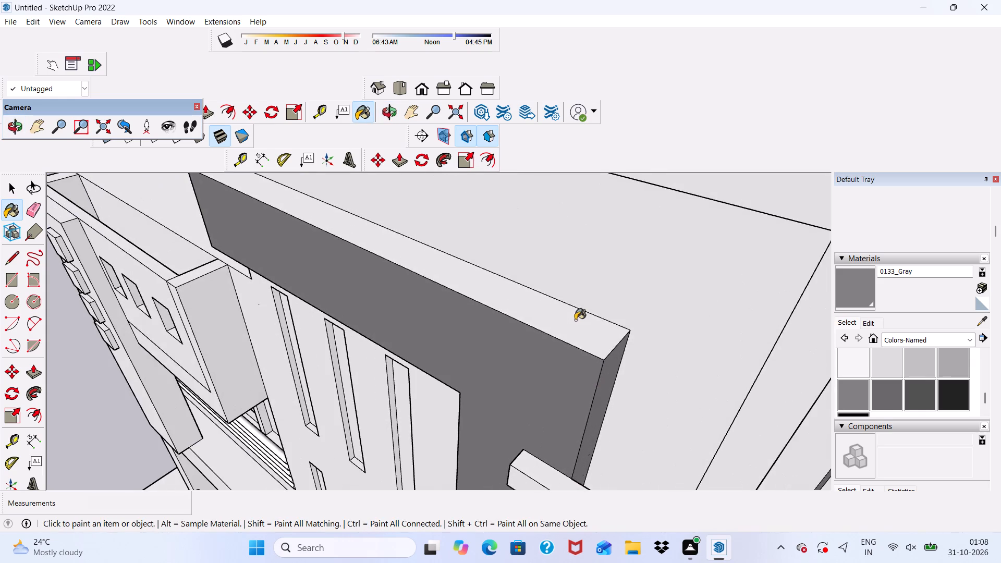
Paint the end face of the L-shaped frame's horizontal band and the bottom of its vertical leg with 0133_Gray.
scroll(538, 338, down, 5)
middle_drag(499, 344, 783, 225)
scroll(440, 223, up, 2)
click(420, 217)
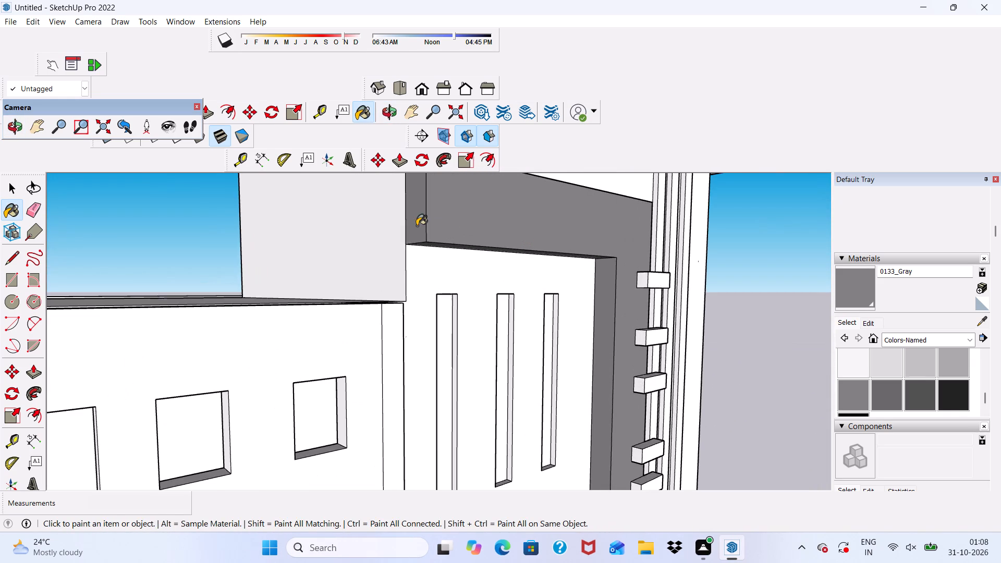
scroll(416, 226, down, 14)
middle_drag(610, 445, 575, 362)
scroll(559, 374, up, 4)
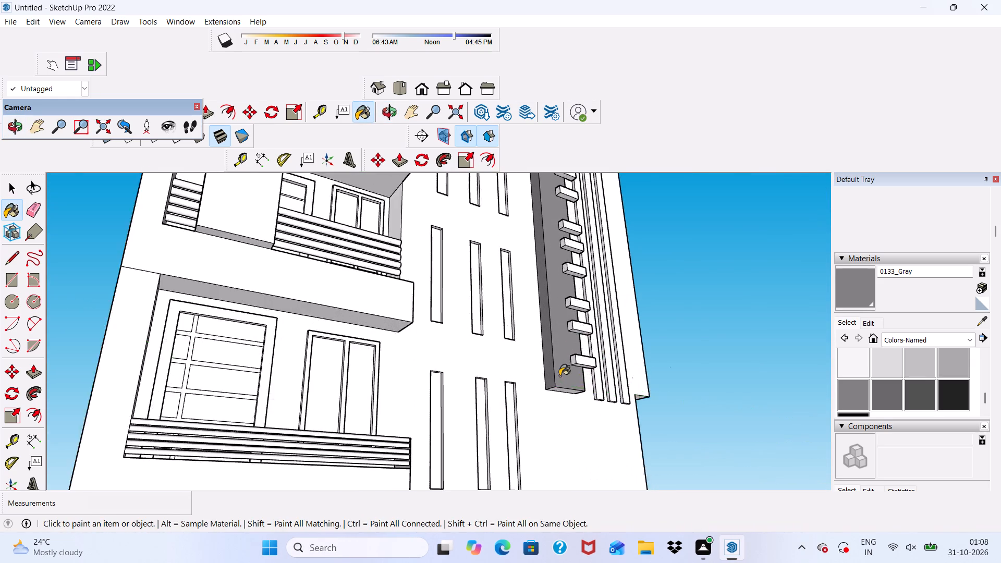
scroll(559, 376, up, 11)
click(571, 385)
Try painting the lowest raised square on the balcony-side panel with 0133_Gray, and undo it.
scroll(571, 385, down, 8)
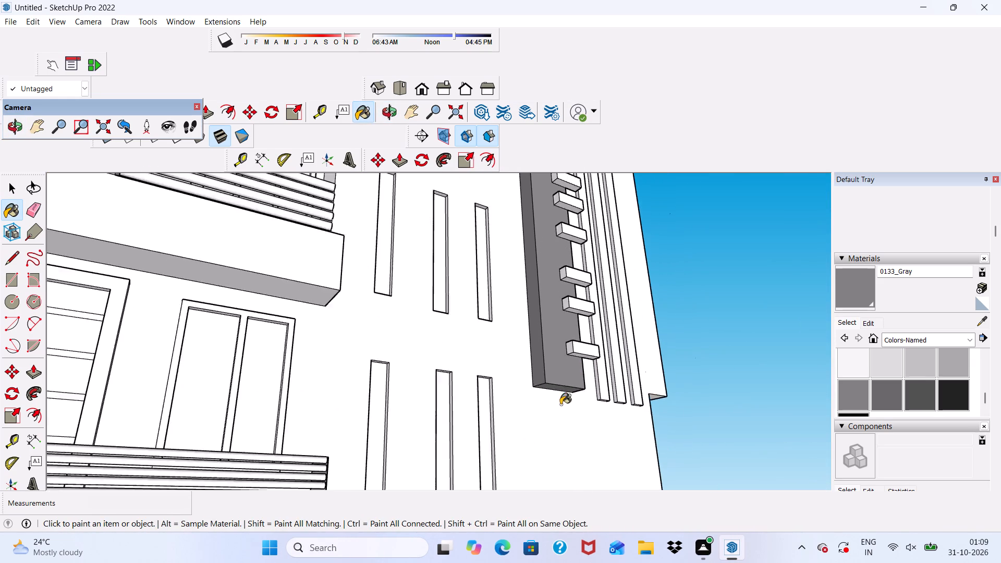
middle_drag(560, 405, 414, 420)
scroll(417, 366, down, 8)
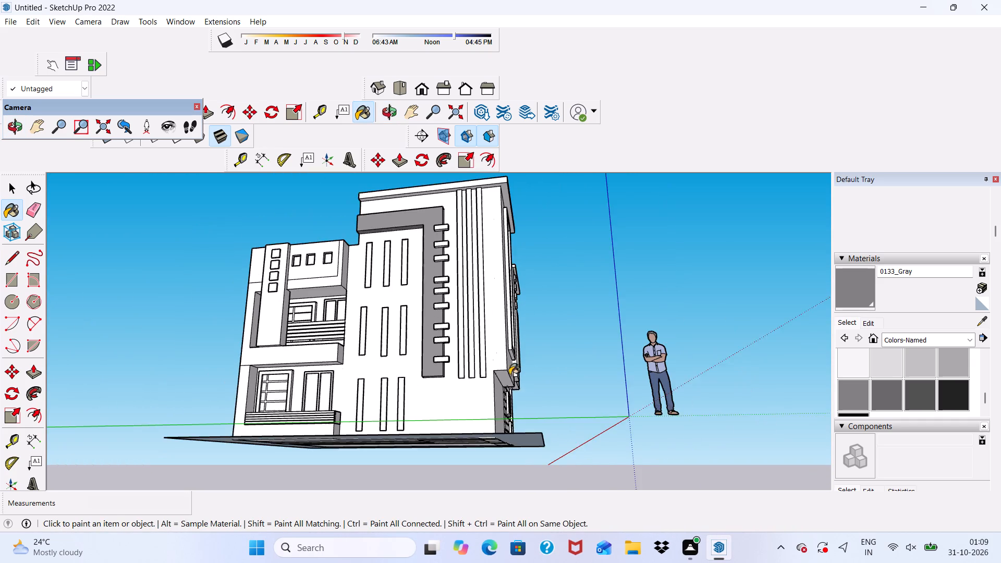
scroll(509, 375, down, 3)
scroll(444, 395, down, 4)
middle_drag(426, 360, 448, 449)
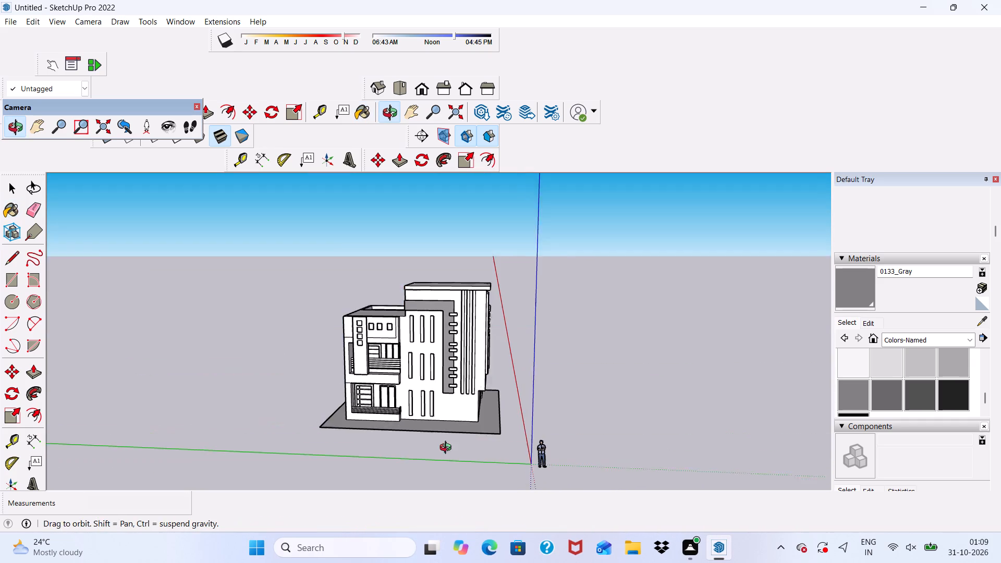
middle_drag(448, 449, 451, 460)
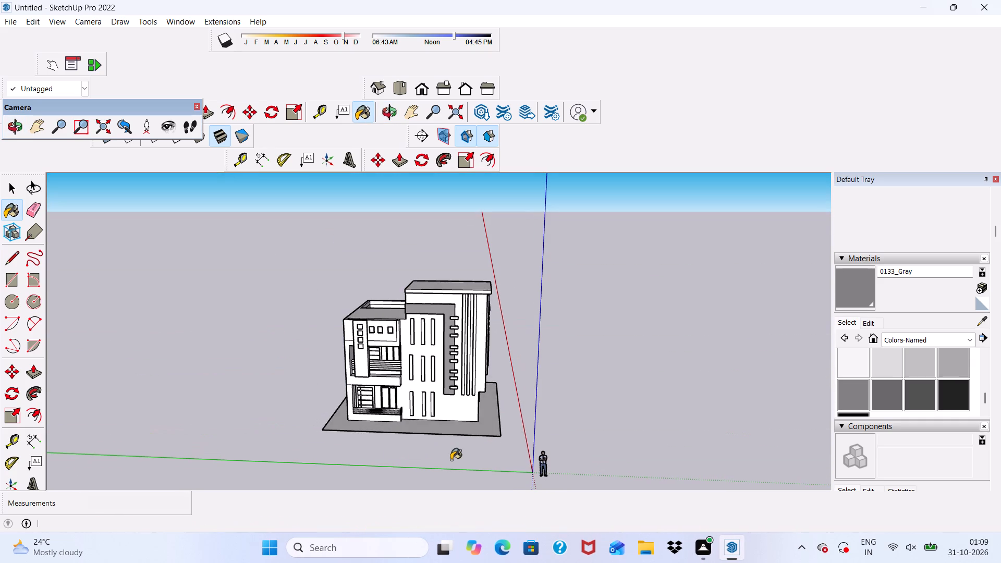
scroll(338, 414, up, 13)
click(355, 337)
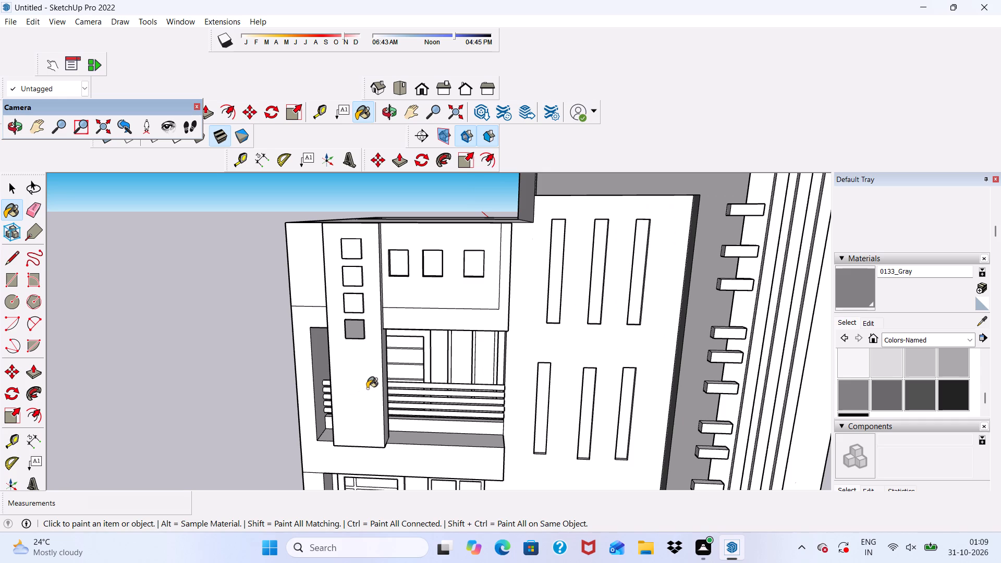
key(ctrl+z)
Paint the projecting panel behind the four raised squares with 0133_Gray on its front and exposed edge faces, leaving the squares unpainted.
scroll(380, 401, up, 3)
click(379, 394)
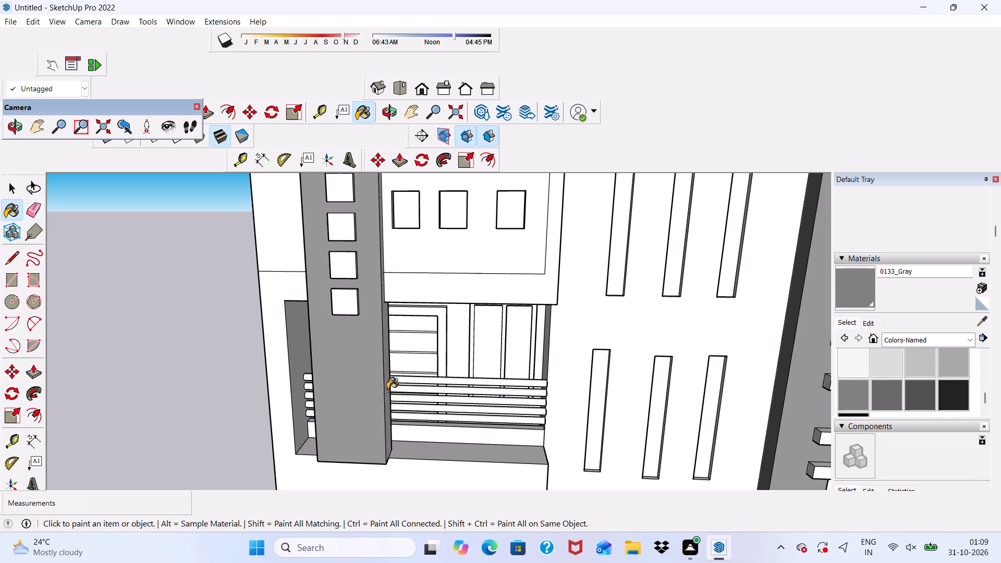
middle_drag(387, 389, 276, 404)
scroll(280, 358, up, 1)
click(283, 347)
scroll(246, 322, down, 1)
middle_drag(241, 324, 397, 347)
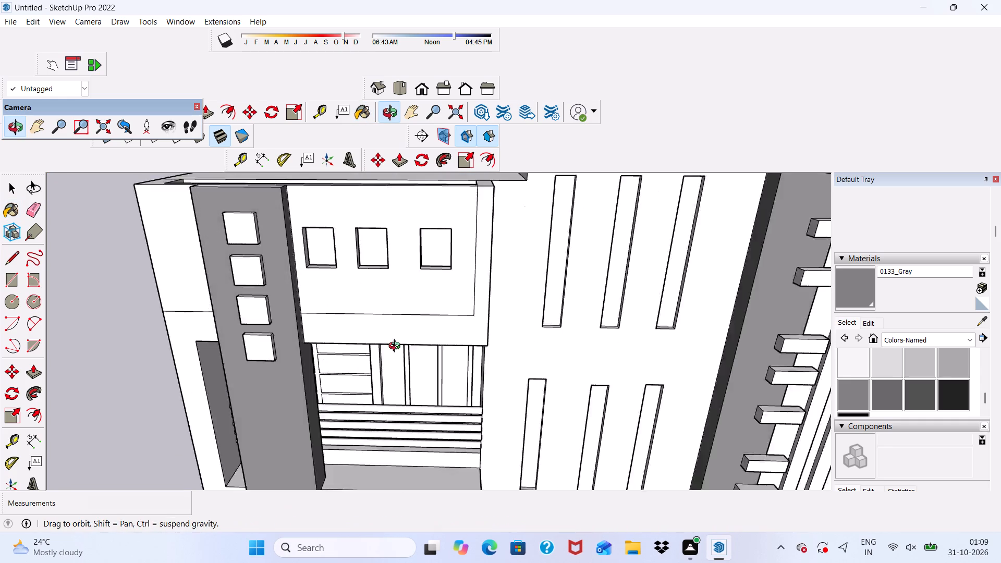
middle_drag(397, 347, 602, 331)
click(537, 317)
scroll(507, 274, down, 5)
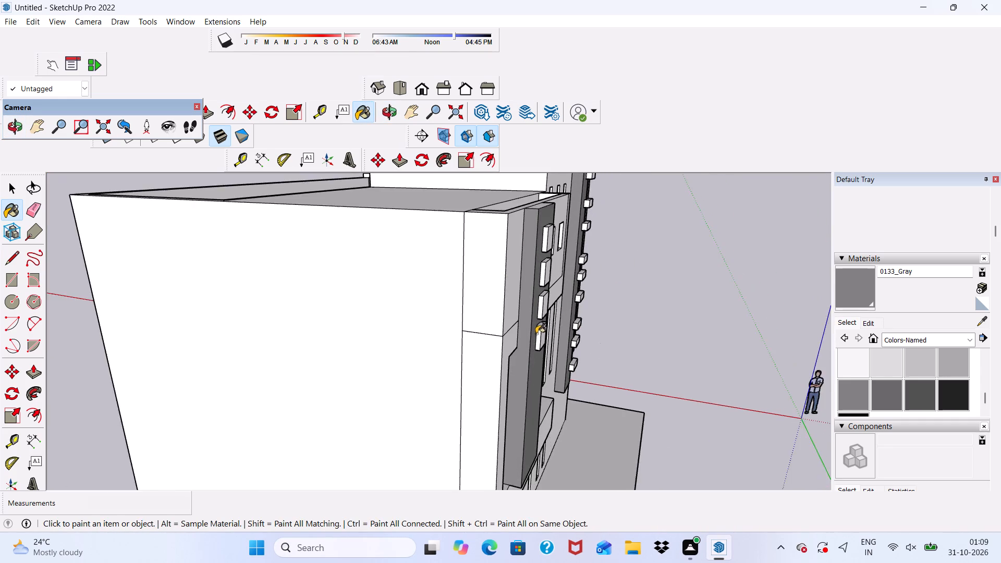
middle_drag(536, 333, 479, 408)
scroll(487, 317, up, 4)
click(487, 310)
Paint the horizontal railing bars of the side wall's lower balcony with 0133_Gray.
scroll(483, 357, down, 5)
middle_drag(484, 365, 318, 278)
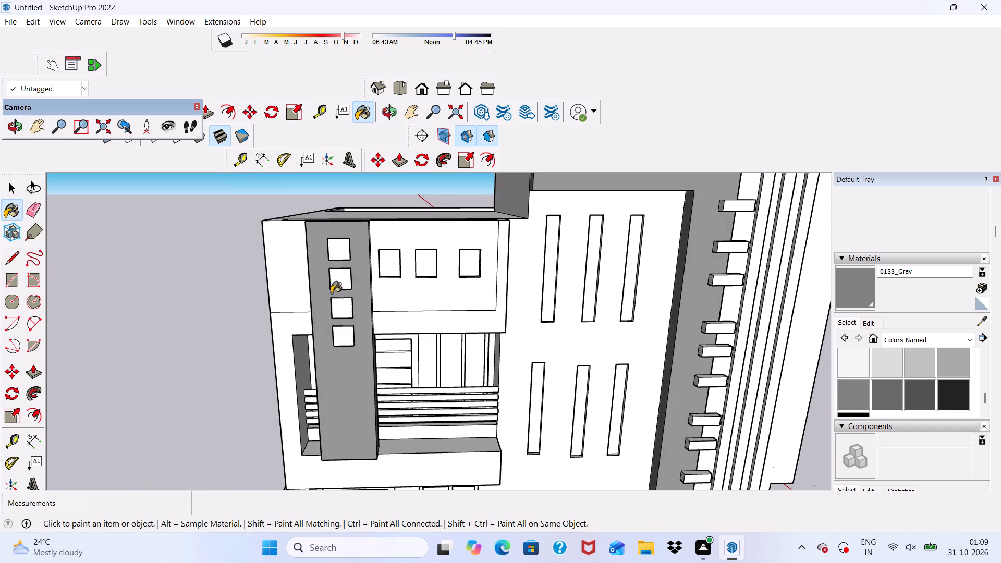
scroll(350, 289, down, 6)
middle_drag(386, 329, 375, 342)
scroll(401, 329, up, 1)
scroll(401, 314, down, 5)
middle_drag(413, 352, 440, 310)
scroll(445, 405, up, 15)
scroll(393, 441, down, 1)
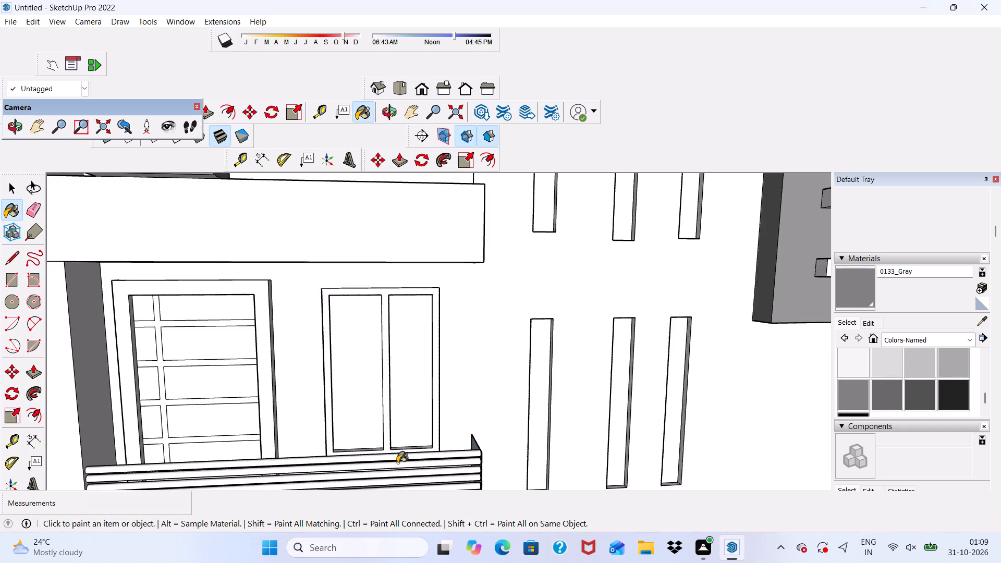
scroll(398, 463, up, 2)
click(398, 452)
scroll(397, 438, down, 1)
scroll(398, 481, up, 5)
click(401, 458)
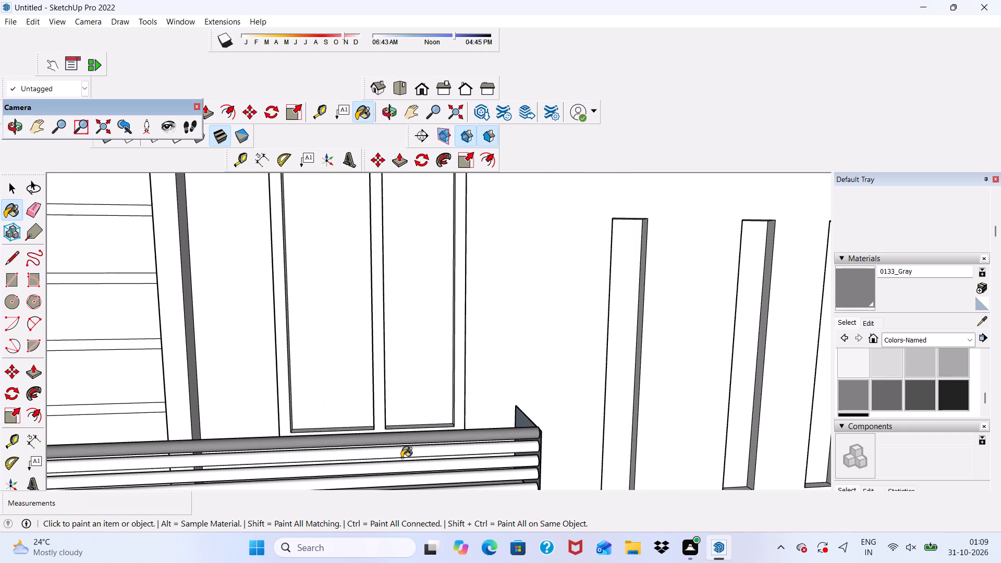
click(398, 467)
scroll(399, 447, down, 3)
drag(398, 478, 400, 472)
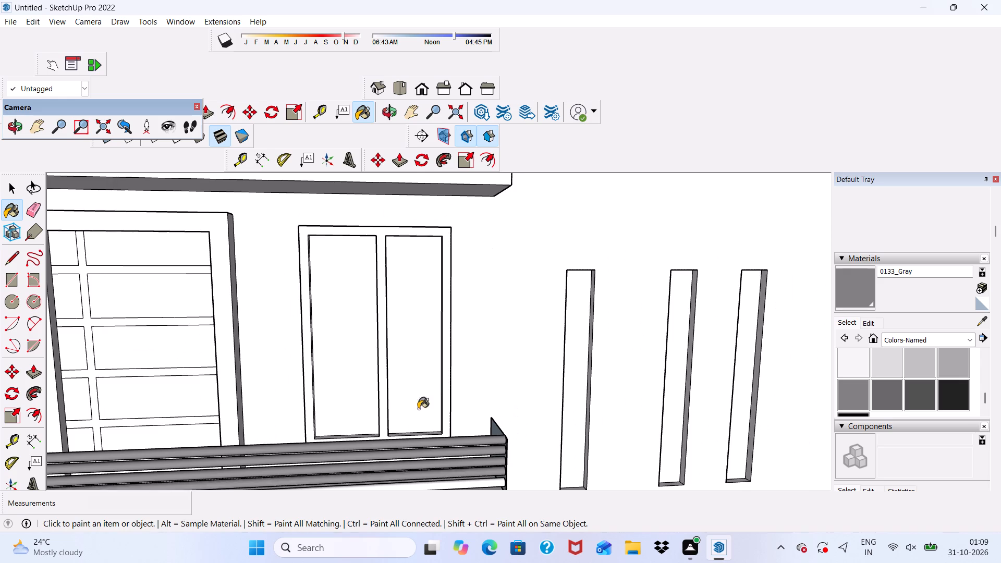
scroll(427, 378, down, 4)
scroll(429, 478, up, 7)
click(421, 431)
Paint the five horizontal railing bars of the side wall's upper balcony with 0133_Gray.
scroll(421, 431, down, 11)
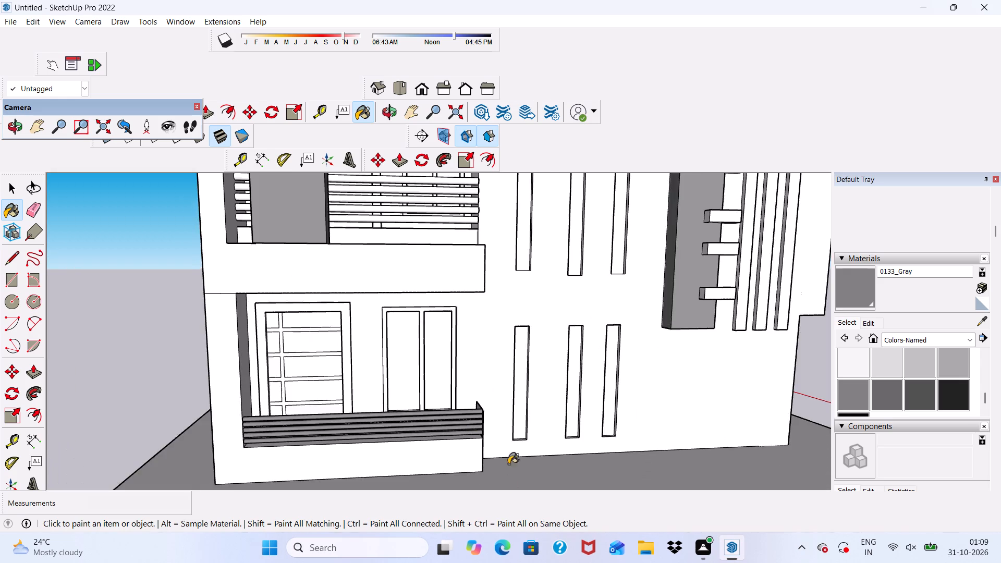
scroll(508, 464, down, 5)
scroll(477, 285, up, 9)
click(457, 277)
scroll(451, 289, up, 1)
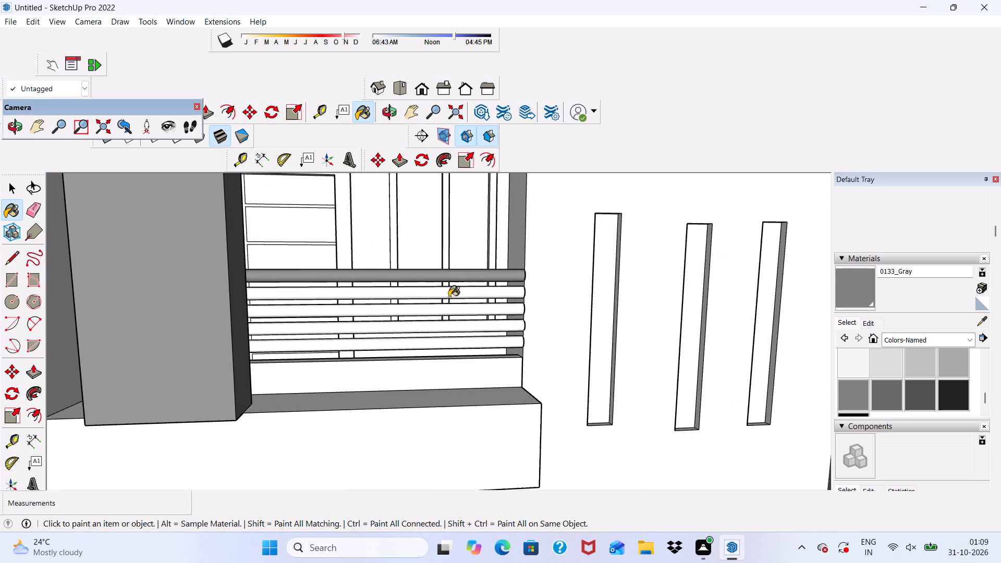
click(445, 296)
click(443, 313)
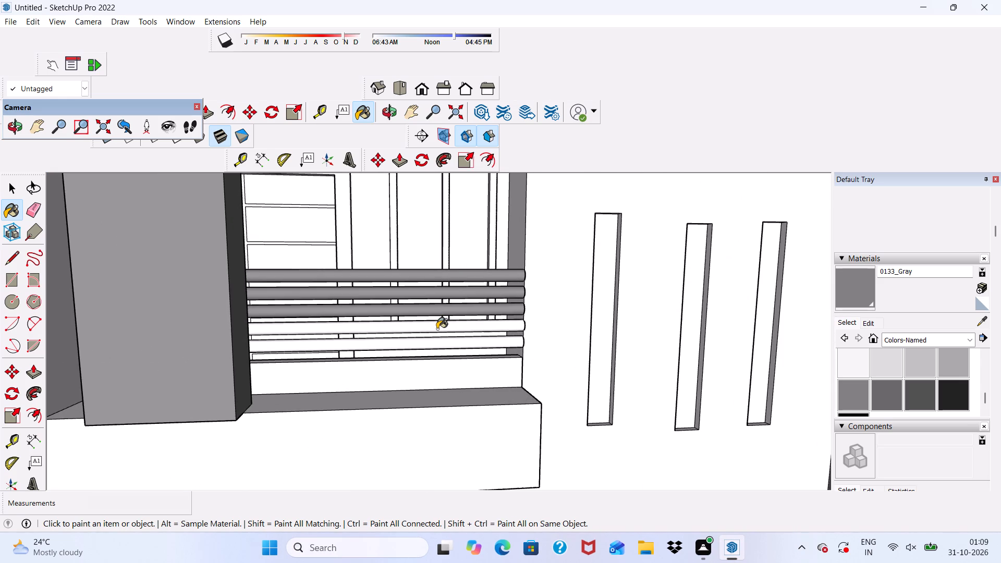
click(437, 329)
click(435, 340)
Paint the front façade's projecting panel behind its four raised squares with 0133_Gray, covering the front face and both side edges.
scroll(435, 340, down, 7)
scroll(463, 345, up, 1)
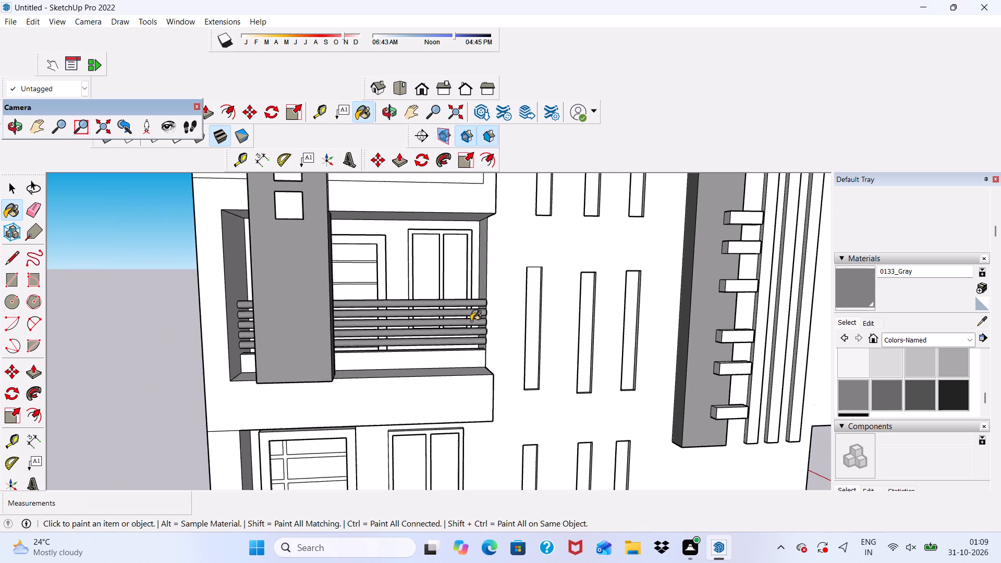
scroll(471, 318, down, 4)
middle_drag(482, 315, 300, 326)
scroll(266, 323, up, 1)
scroll(330, 300, down, 4)
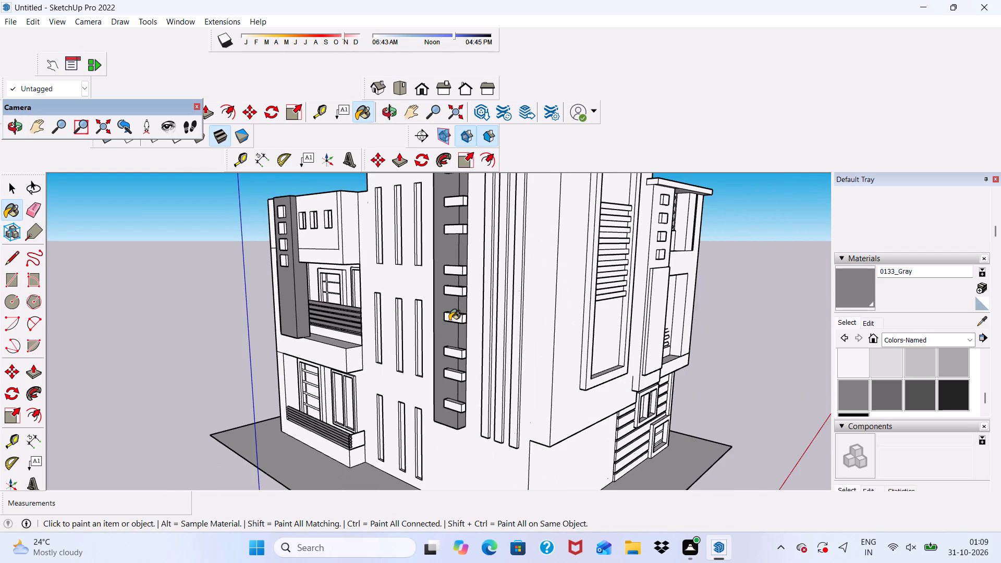
scroll(459, 285, down, 1)
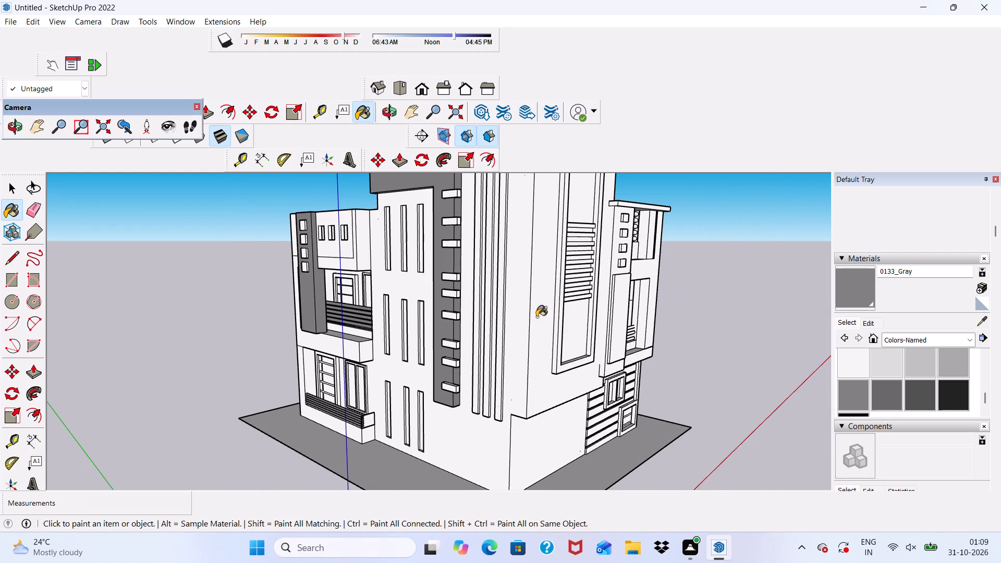
middle_drag(592, 310, 513, 319)
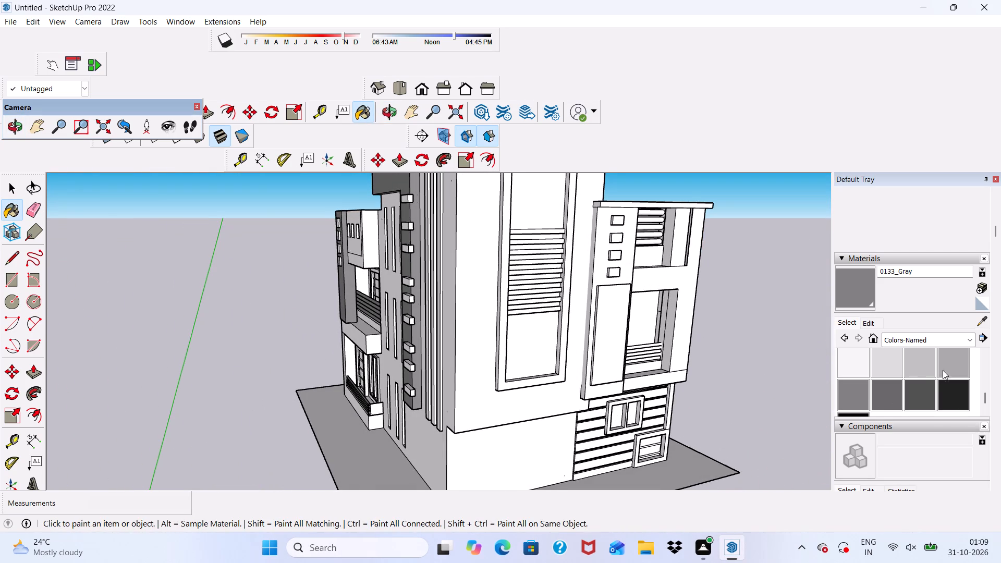
click(860, 393)
scroll(617, 263, up, 4)
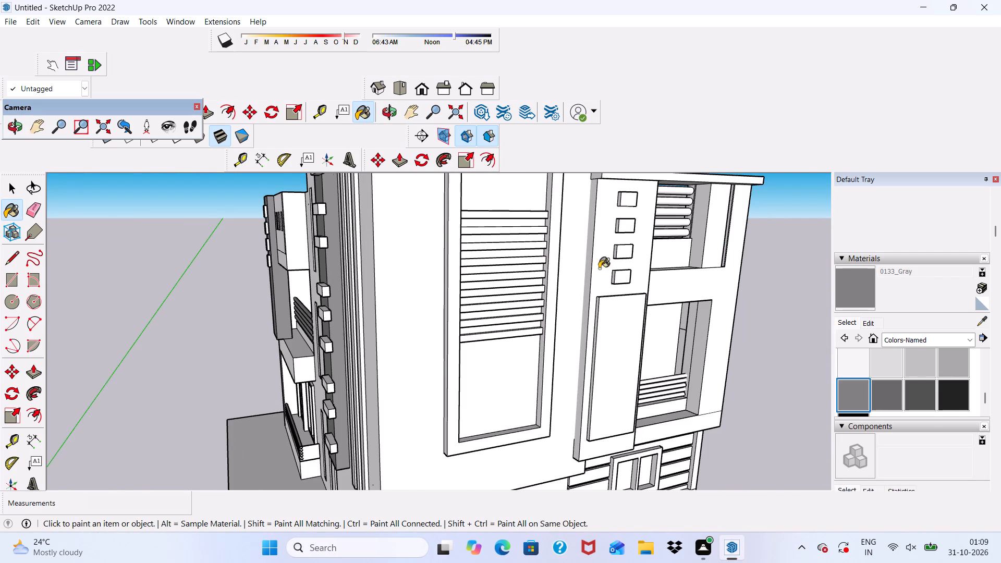
click(617, 263)
scroll(603, 273, up, 4)
click(578, 251)
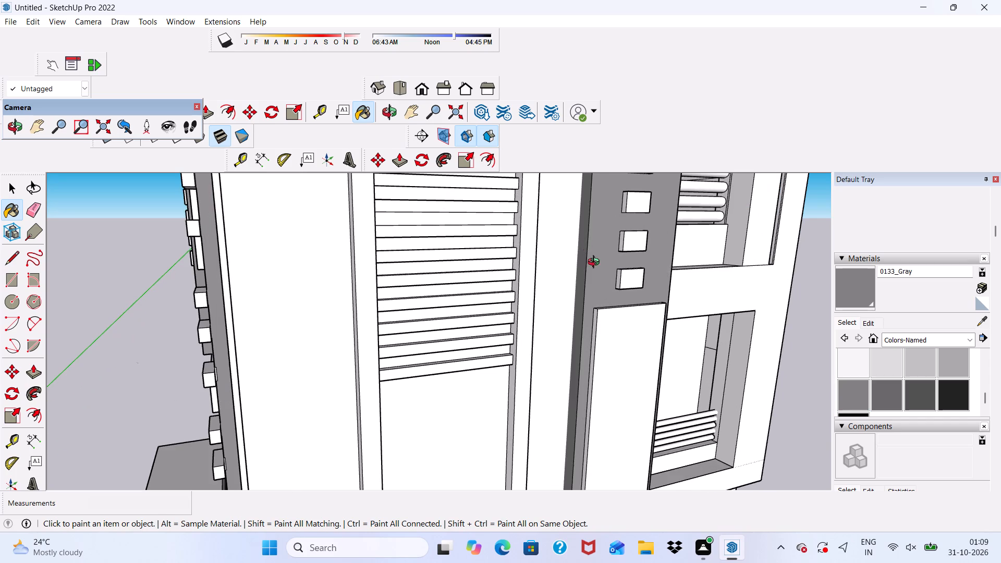
middle_drag(597, 262, 408, 266)
scroll(576, 307, up, 4)
click(533, 260)
scroll(426, 288, up, 2)
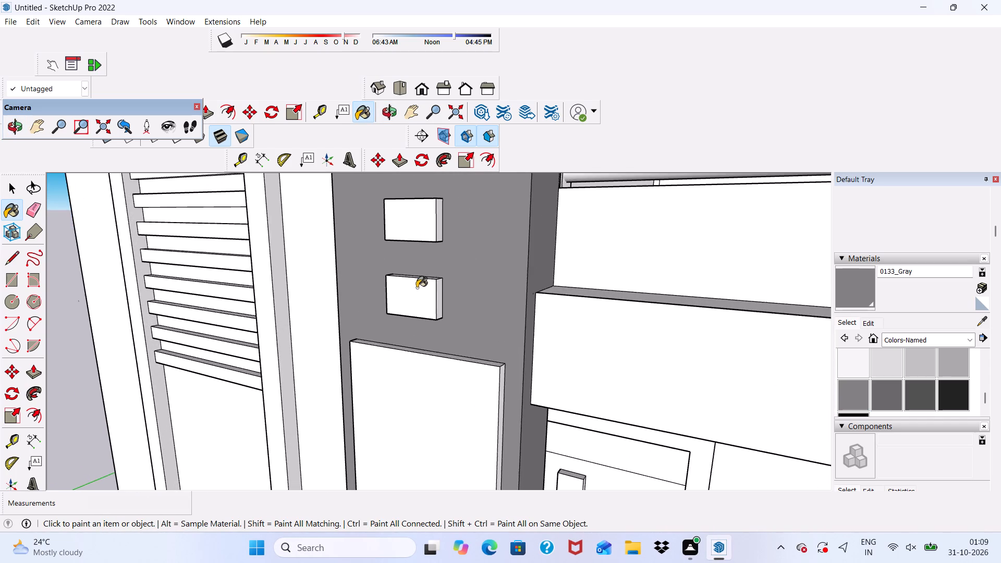
Examine the front façade's gray panel, its raised rectangle and the adjacent balcony recesses from below, above and straight on.
scroll(423, 284, down, 2)
middle_drag(424, 284, 472, 226)
scroll(481, 243, down, 5)
middle_drag(494, 295, 493, 238)
scroll(483, 273, up, 11)
middle_drag(382, 286, 300, 299)
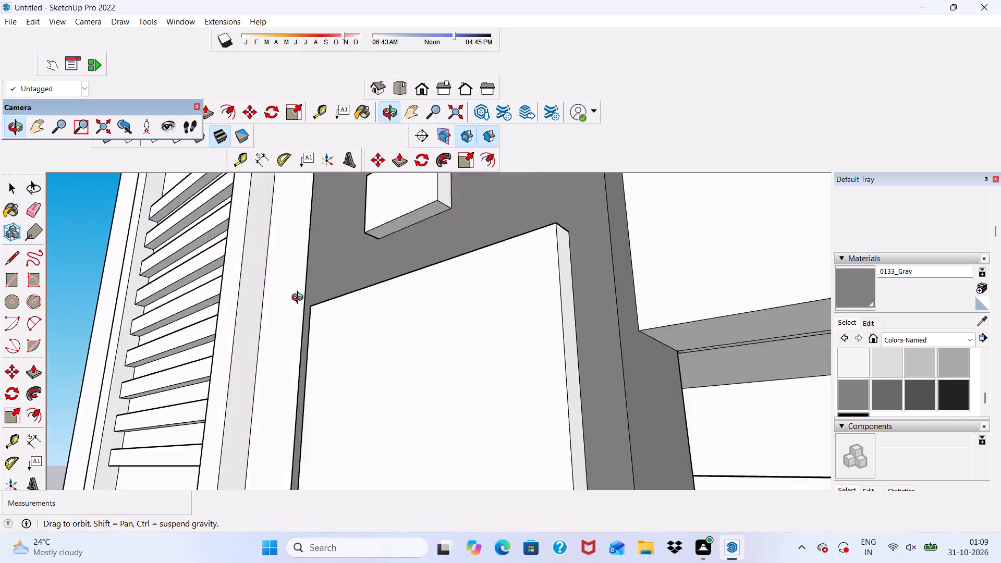
middle_drag(300, 299, 446, 305)
scroll(487, 267, down, 16)
middle_drag(550, 287, 528, 451)
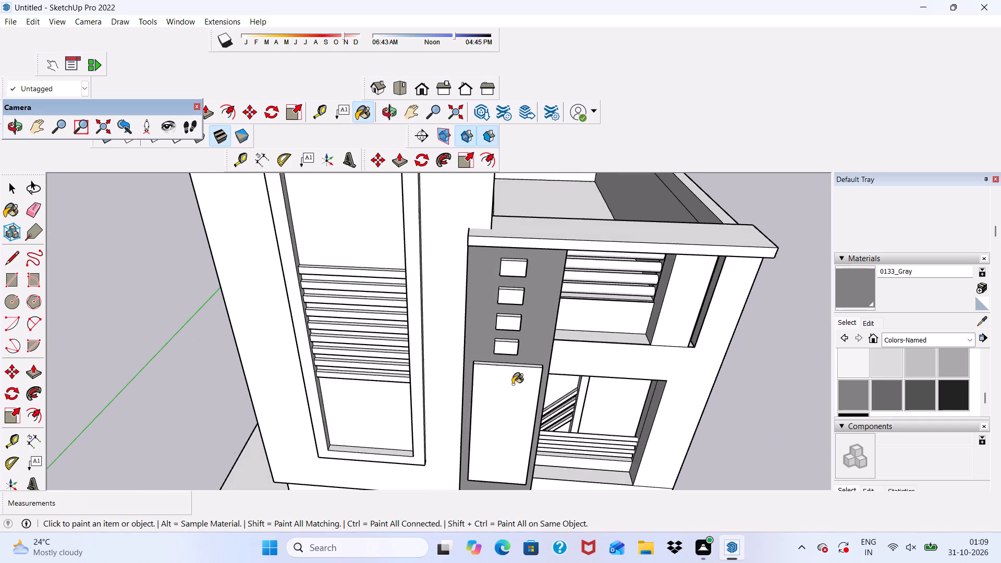
scroll(495, 253, up, 4)
scroll(494, 259, down, 1)
middle_drag(494, 259, 599, 228)
scroll(582, 227, down, 5)
middle_drag(508, 331, 509, 330)
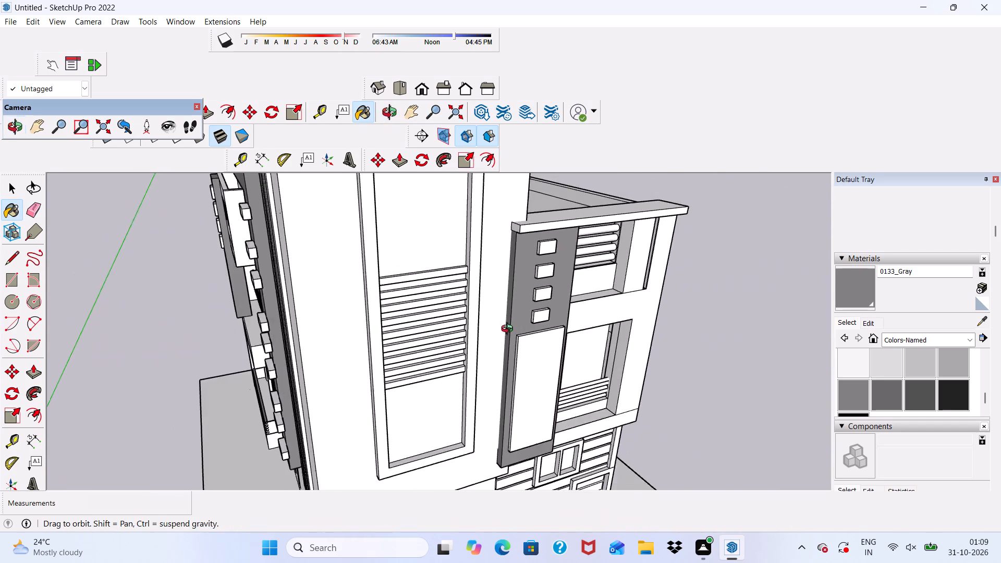
middle_drag(509, 330, 512, 260)
scroll(516, 267, up, 1)
scroll(517, 267, down, 8)
middle_drag(512, 289, 407, 297)
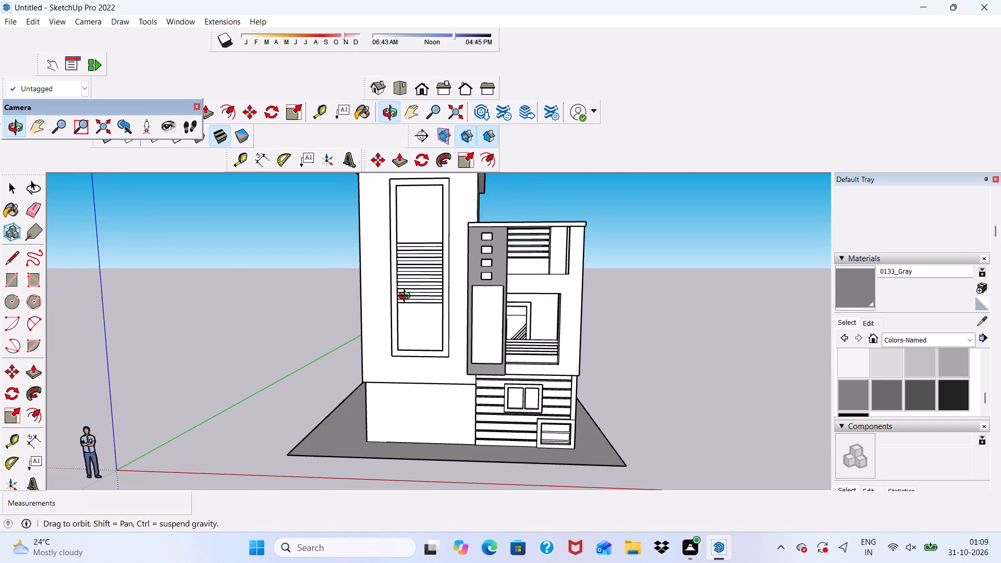
middle_drag(407, 297, 398, 303)
middle_drag(526, 357, 563, 288)
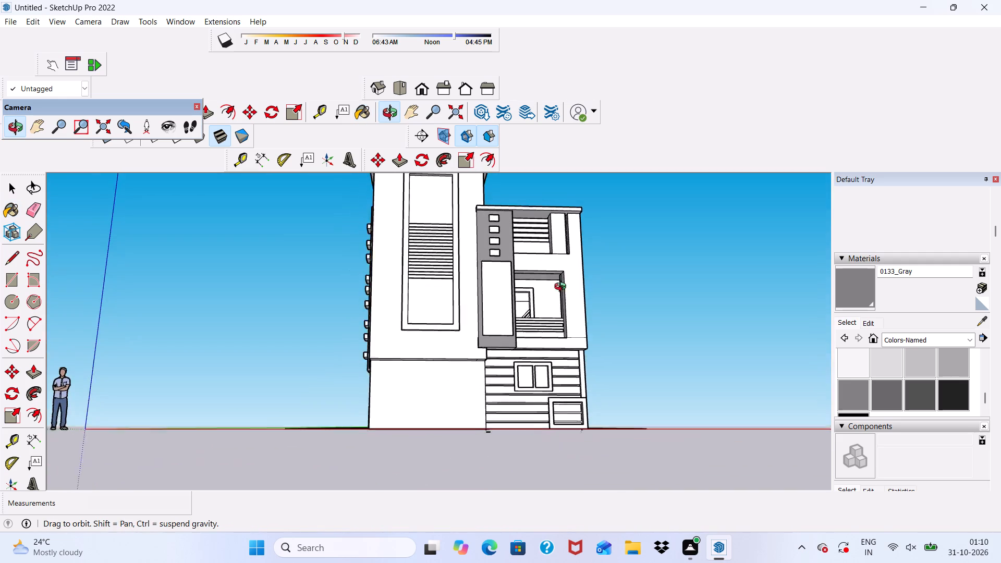
middle_drag(563, 288, 579, 305)
Choose 0046_Gold and paint the second and third small blocks from the top of the side wall's gray vertical strip.
key(space)
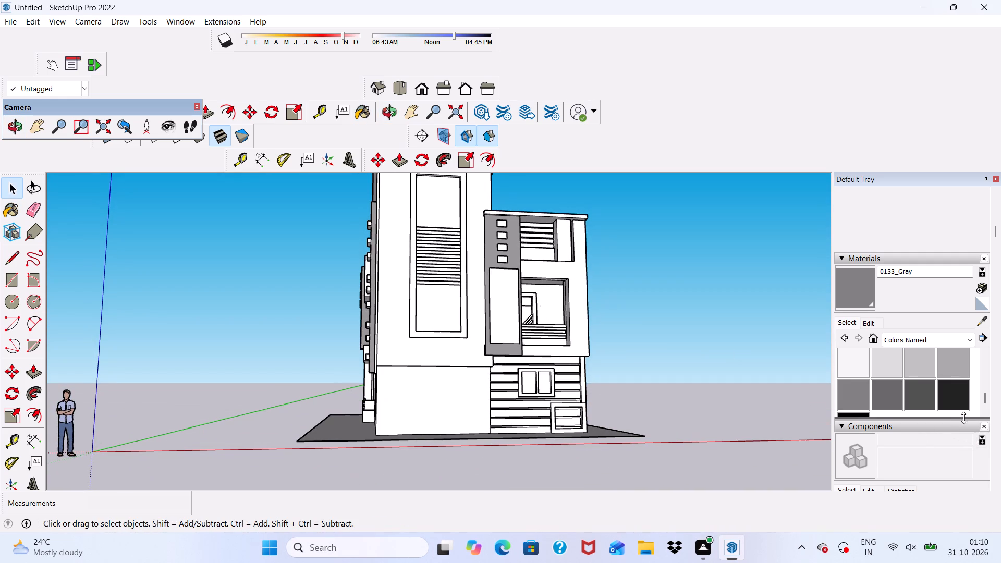
scroll(908, 371, up, 5)
scroll(908, 370, down, 1)
scroll(907, 370, up, 2)
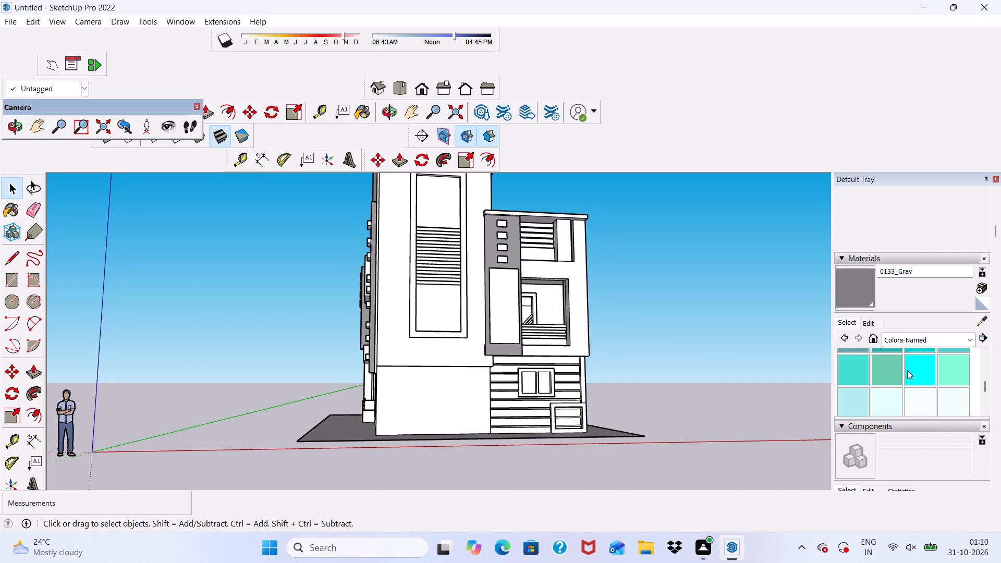
scroll(907, 370, up, 4)
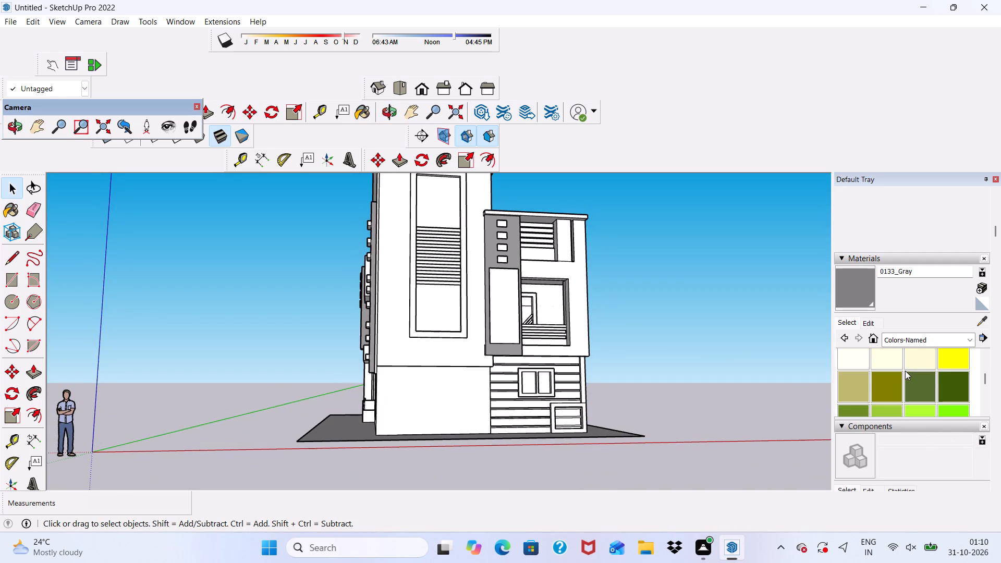
scroll(905, 371, up, 1)
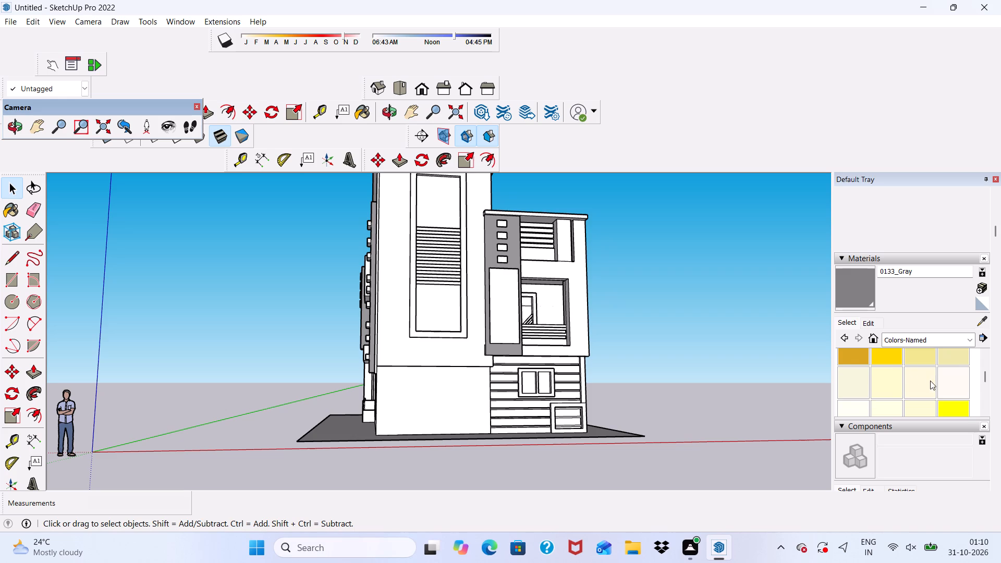
click(890, 359)
scroll(637, 382, down, 1)
middle_drag(593, 388, 780, 447)
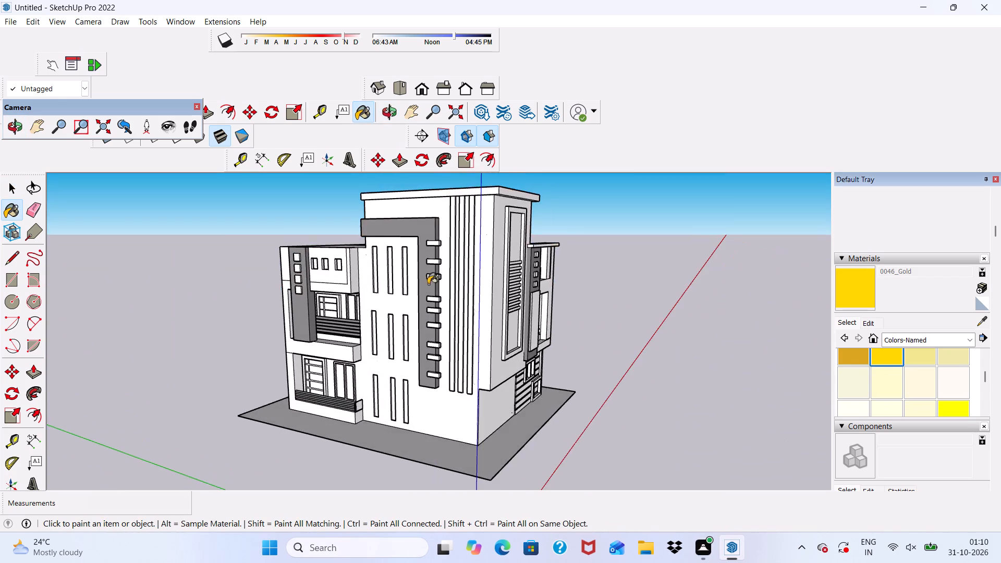
scroll(373, 247, up, 12)
drag(486, 276, 491, 276)
scroll(523, 298, down, 2)
middle_drag(529, 312, 523, 317)
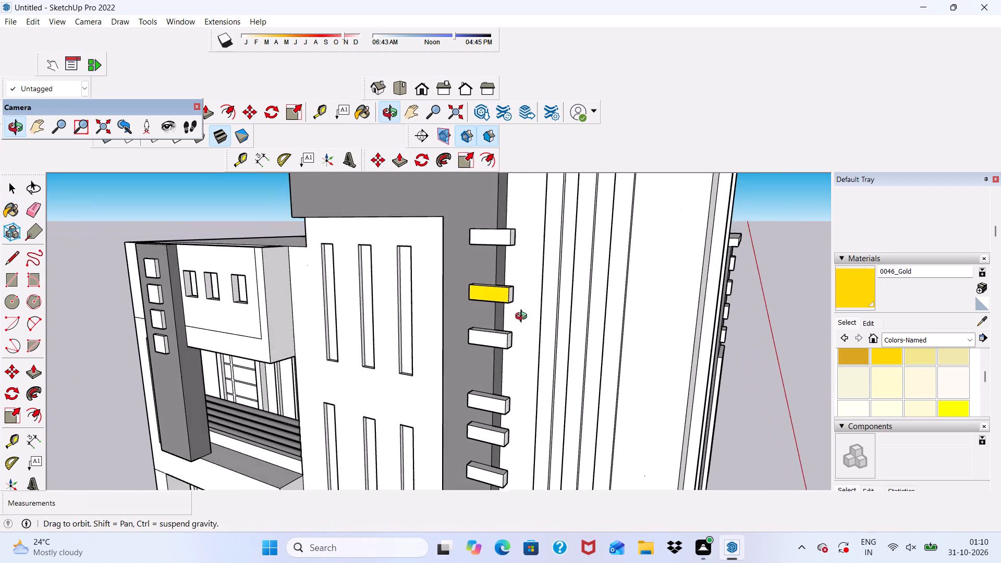
middle_drag(523, 317, 518, 324)
scroll(461, 349, up, 7)
click(530, 349)
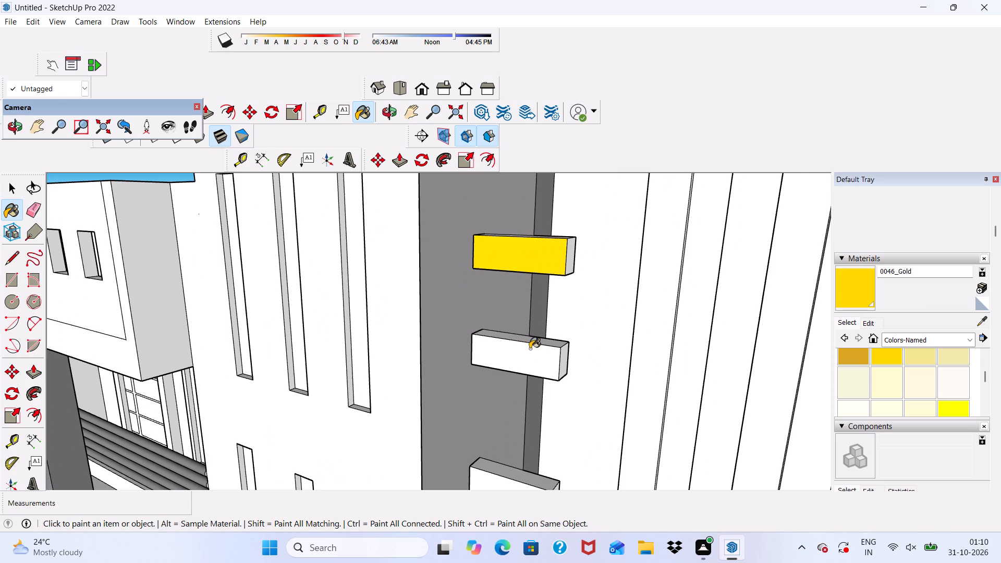
scroll(578, 360, up, 4)
click(558, 350)
scroll(522, 342, up, 4)
click(531, 334)
Paint the front faces of the fourth, fifth and sixth blocks from the top of the gray strip with 0046_Gold.
scroll(532, 323, down, 10)
middle_drag(495, 325, 544, 211)
scroll(553, 275, up, 5)
click(553, 277)
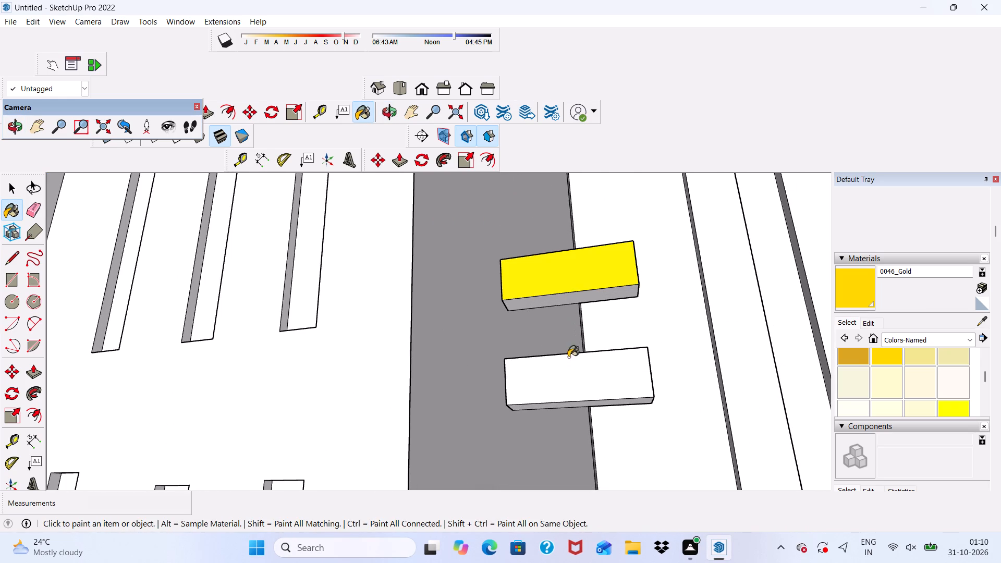
click(568, 357)
scroll(544, 283, down, 5)
click(587, 422)
click(583, 432)
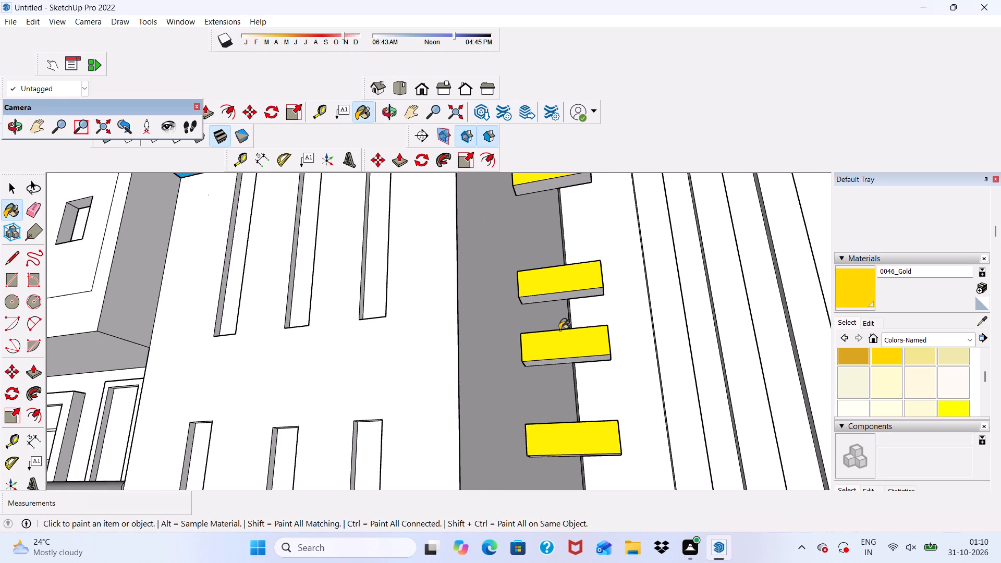
Paint the front faces and undersides of the three lowest blocks on the gray strip with 0046_Gold.
scroll(555, 321, down, 5)
middle_drag(552, 358, 557, 243)
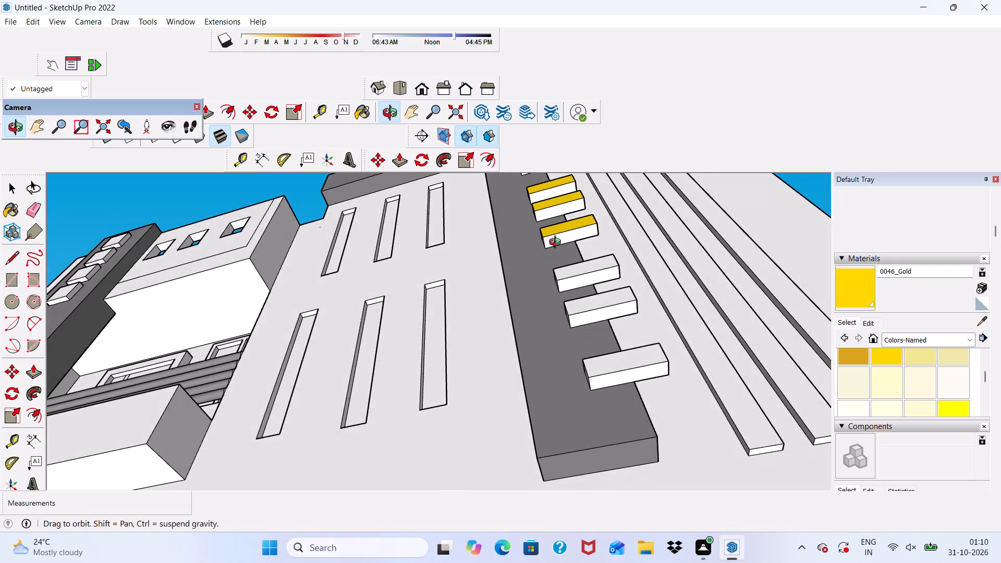
middle_drag(557, 243, 562, 232)
scroll(558, 243, up, 3)
click(587, 261)
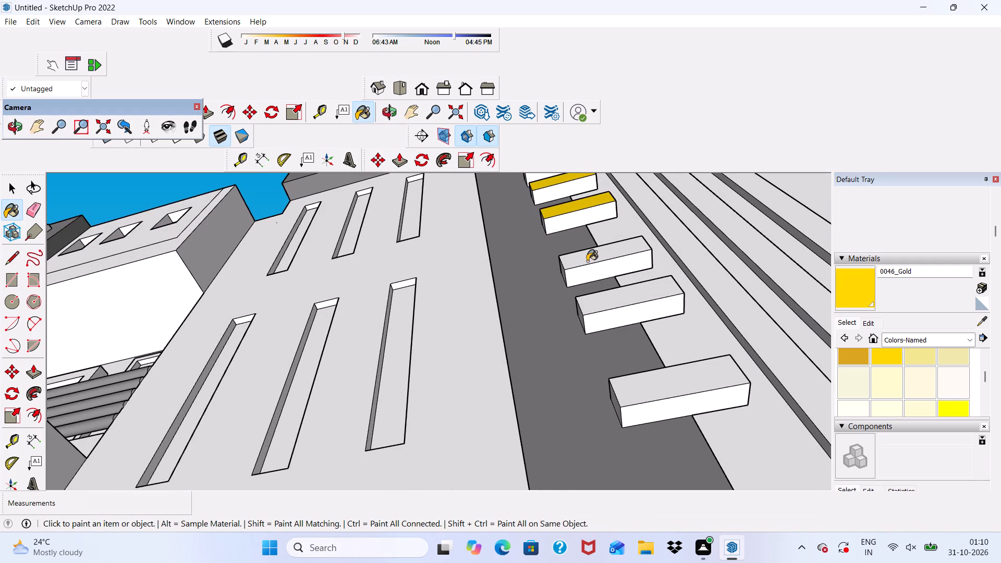
click(589, 268)
click(600, 302)
click(603, 313)
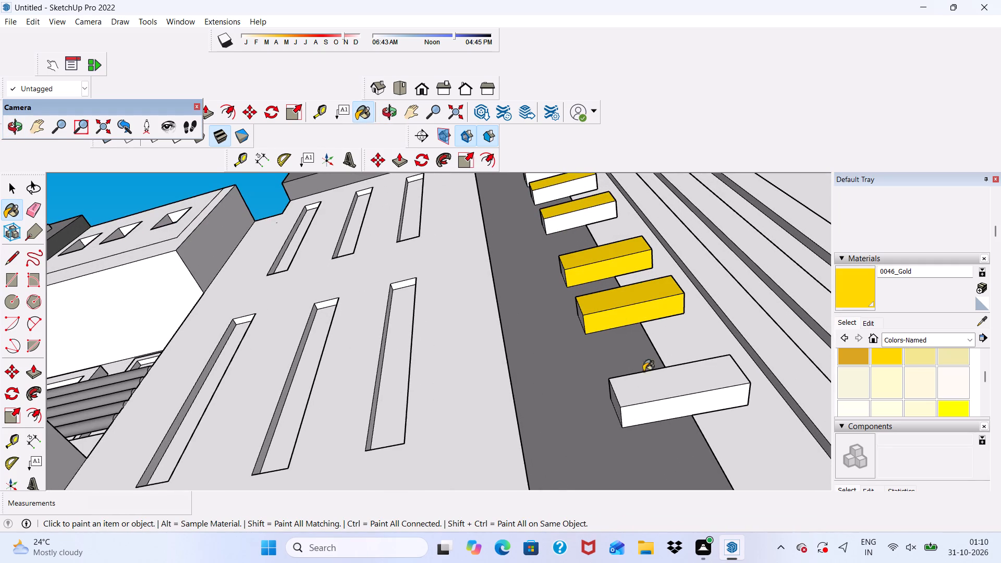
drag(650, 389, 655, 395)
click(658, 407)
Paint both ends of the lowest block and the fin-side ends of the two blocks above it with 0046_Gold.
scroll(652, 400, down, 1)
middle_drag(652, 400, 683, 405)
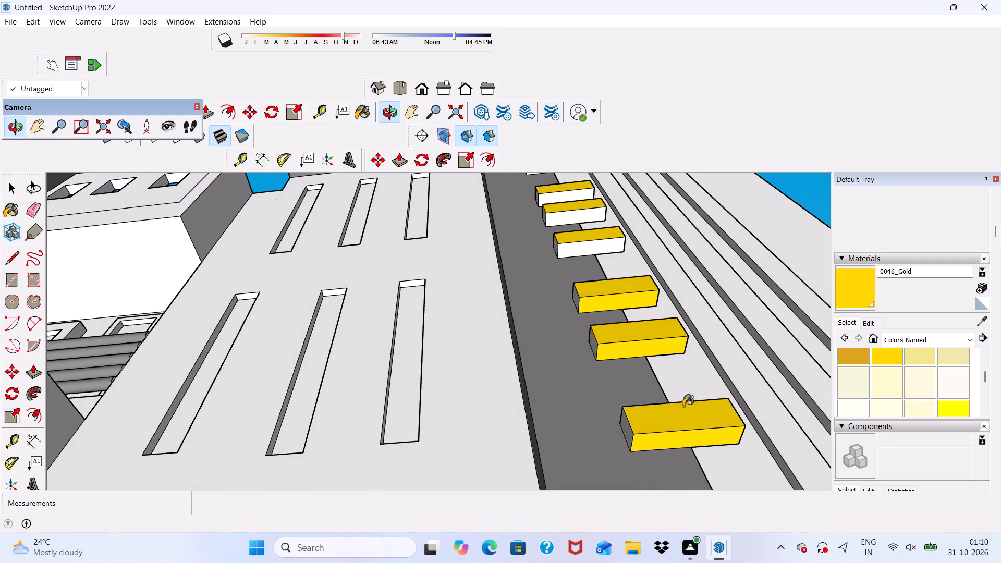
scroll(642, 390, up, 1)
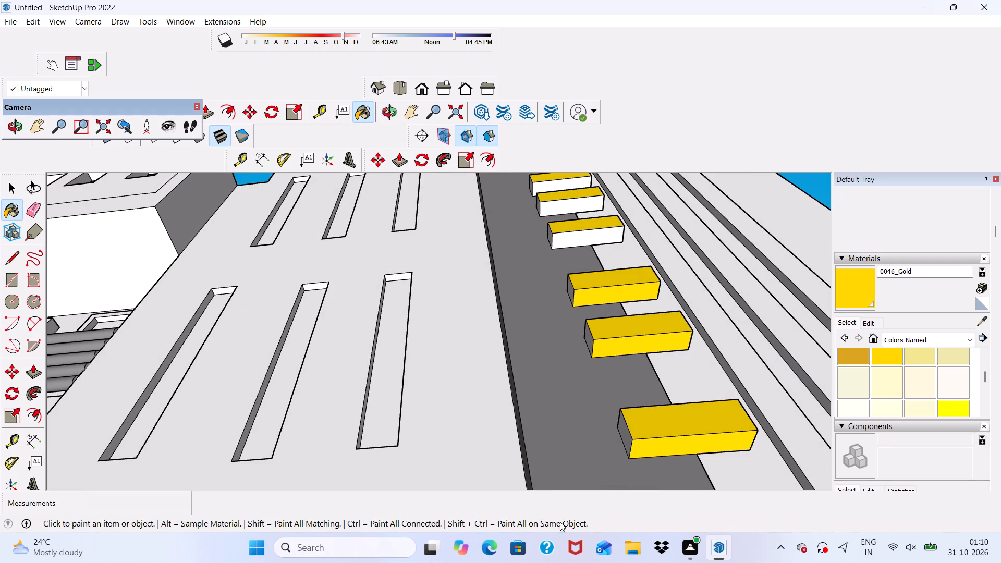
click(626, 434)
scroll(763, 454, down, 1)
middle_drag(767, 452, 738, 460)
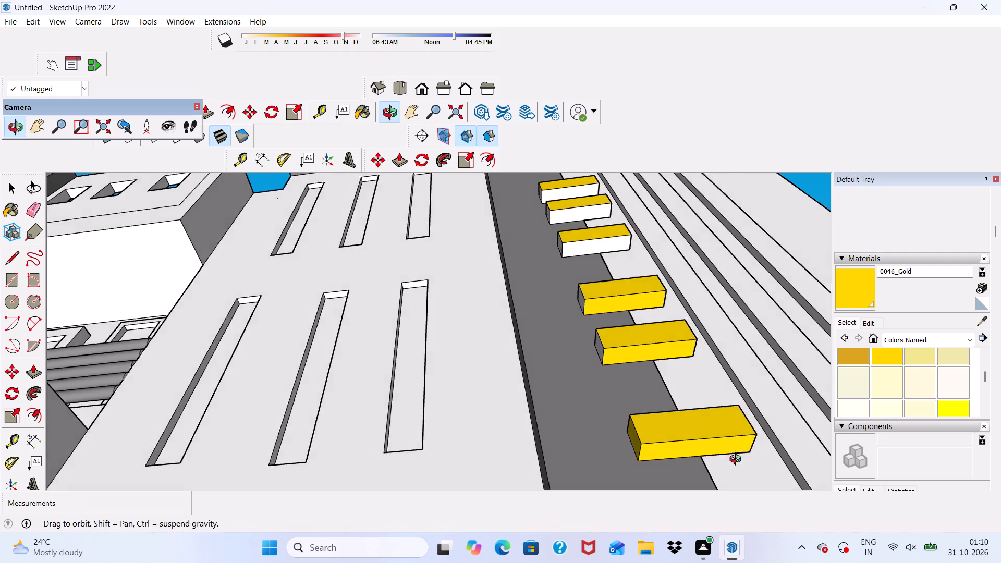
middle_drag(738, 460, 611, 517)
click(602, 453)
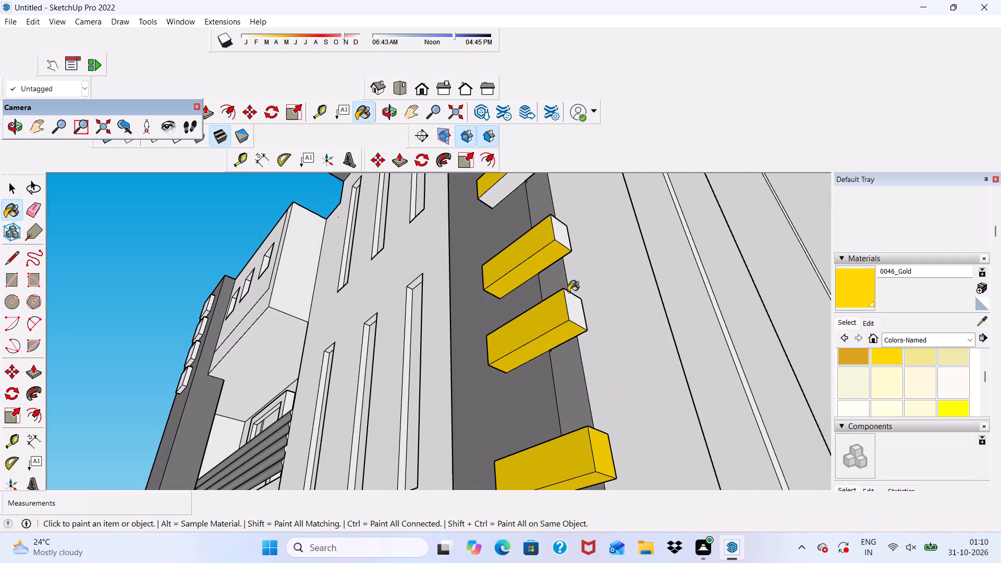
click(577, 306)
scroll(577, 314, down, 5)
scroll(603, 310, up, 6)
click(544, 263)
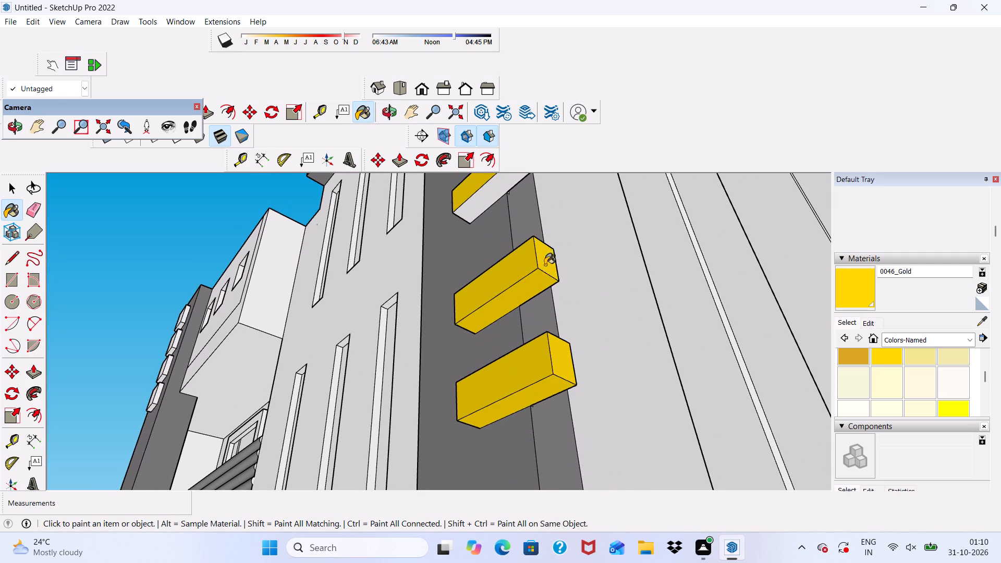
Paint the balcony-side end faces of the second and third blocks from the bottom with 0046_Gold.
middle_drag(560, 277, 828, 335)
scroll(586, 322, up, 1)
scroll(587, 239, down, 10)
scroll(600, 413, up, 2)
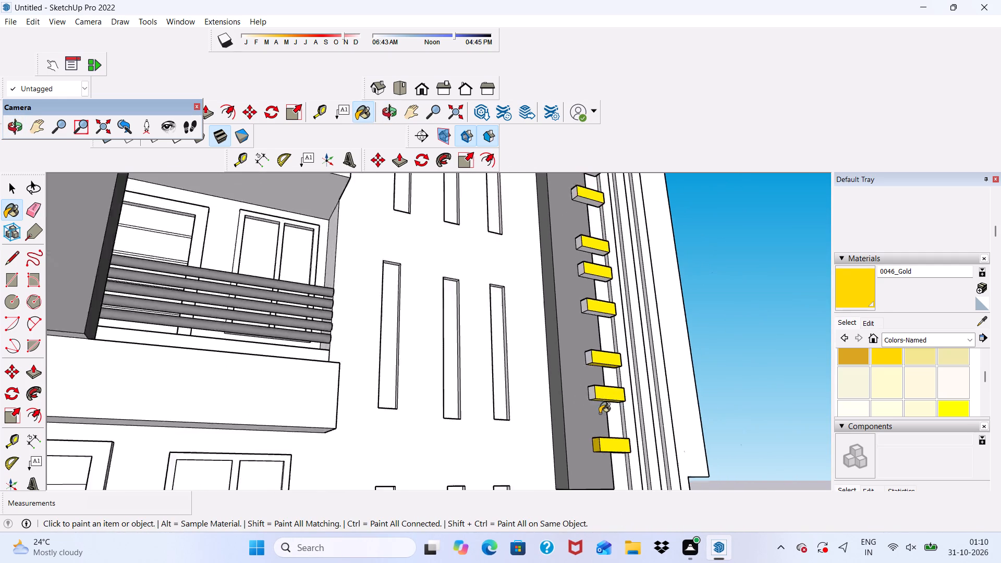
scroll(600, 413, up, 4)
scroll(600, 397, down, 1)
scroll(592, 385, up, 4)
click(588, 385)
click(585, 306)
Paint the remaining end faces, underside and top of the fourth block from the bottom of the strip with 0046_Gold.
scroll(585, 306, down, 6)
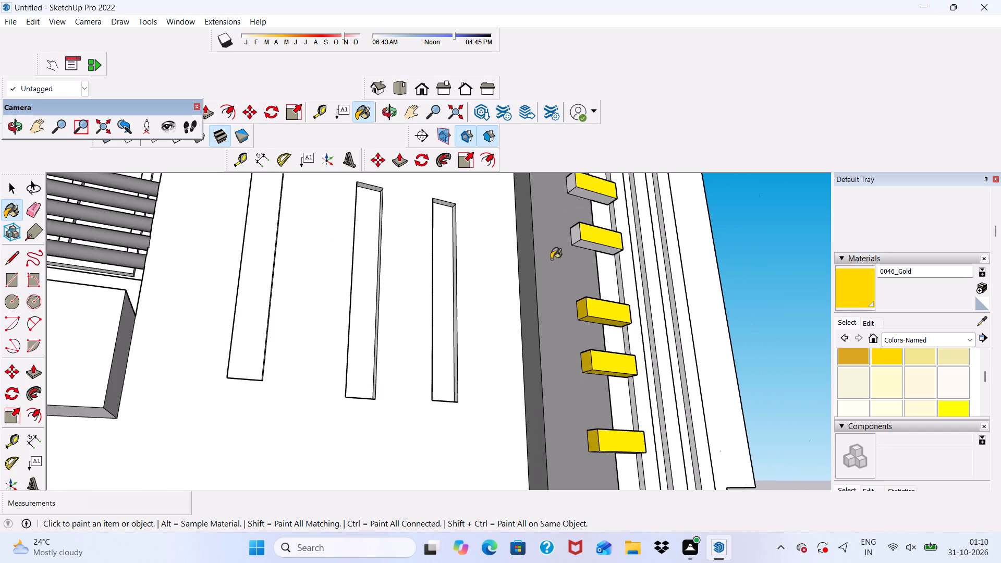
scroll(551, 258, up, 8)
click(601, 251)
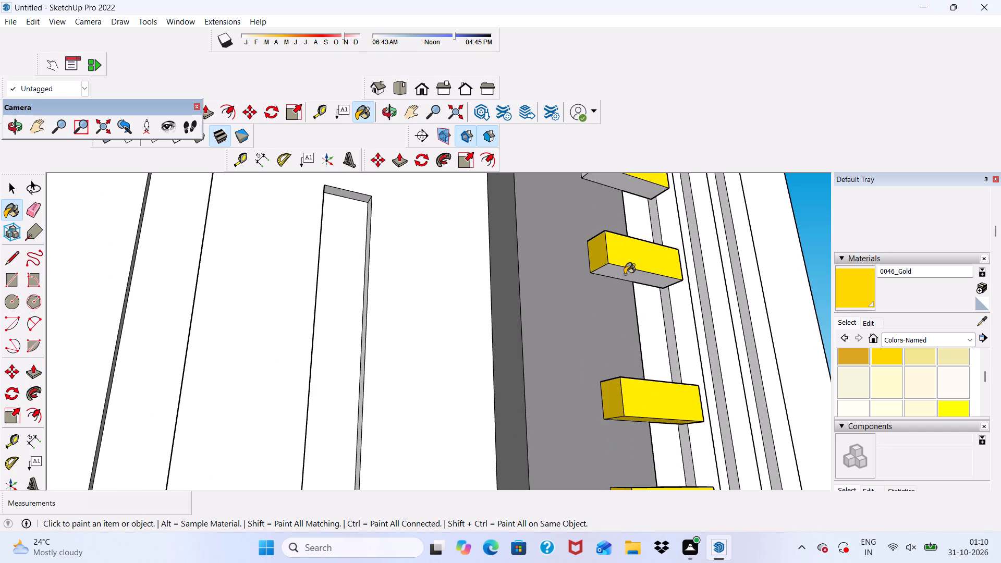
drag(625, 274, 627, 266)
scroll(621, 263, down, 1)
scroll(621, 265, up, 5)
click(621, 271)
scroll(625, 267, down, 1)
middle_drag(626, 267, 634, 391)
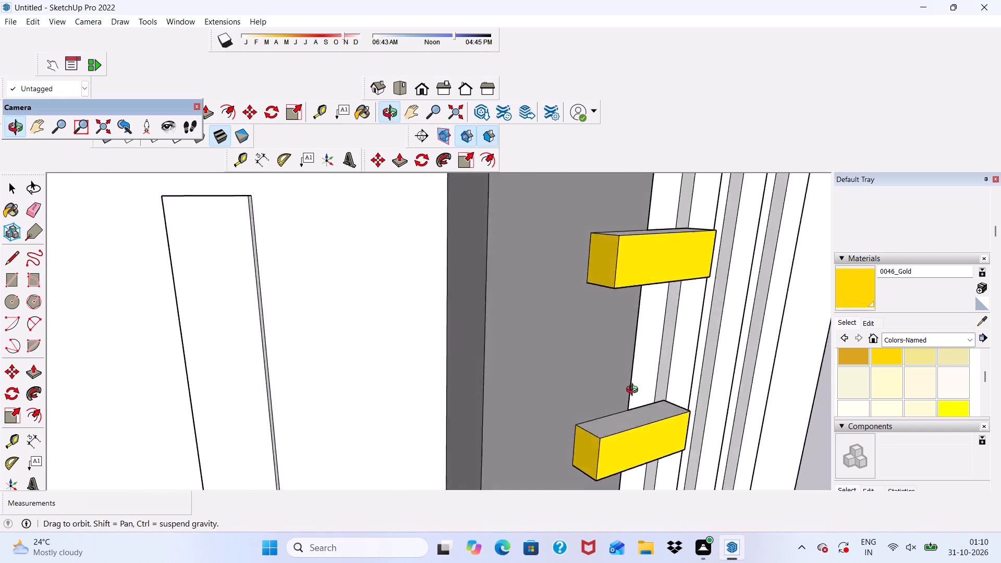
middle_drag(634, 391, 532, 429)
click(622, 280)
scroll(530, 257, down, 5)
middle_drag(754, 340, 611, 319)
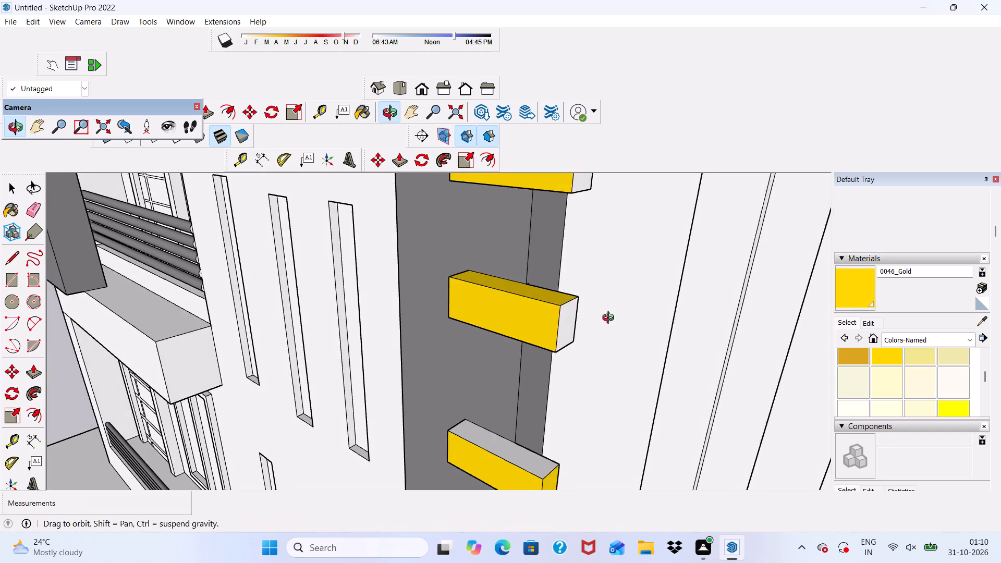
middle_drag(611, 319, 590, 298)
click(538, 291)
scroll(575, 204, down, 5)
scroll(548, 350, up, 5)
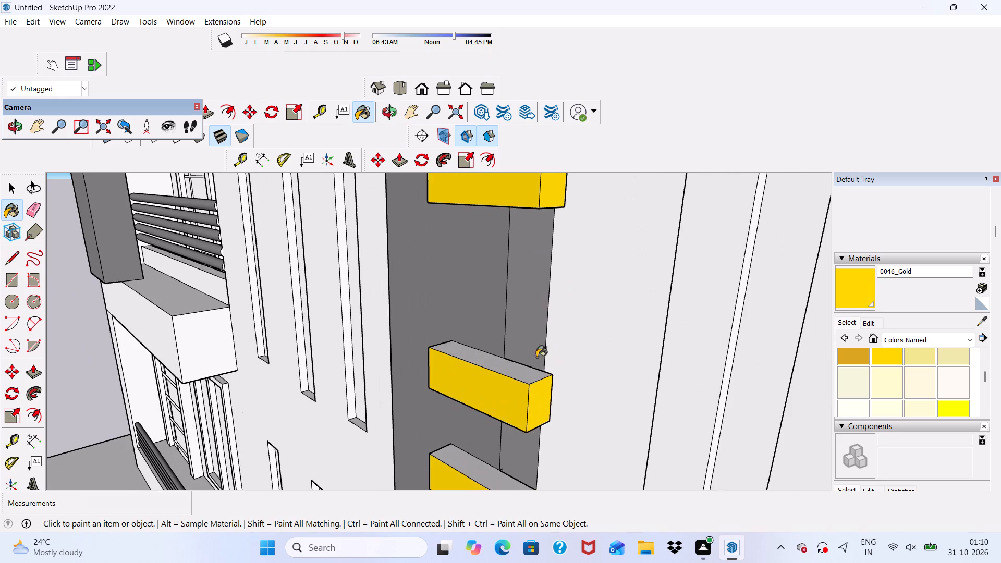
Paint the top faces of the three lowest blocks on the gray strip with 0046_Gold.
click(515, 371)
scroll(511, 251, down, 6)
scroll(520, 429, up, 6)
click(512, 376)
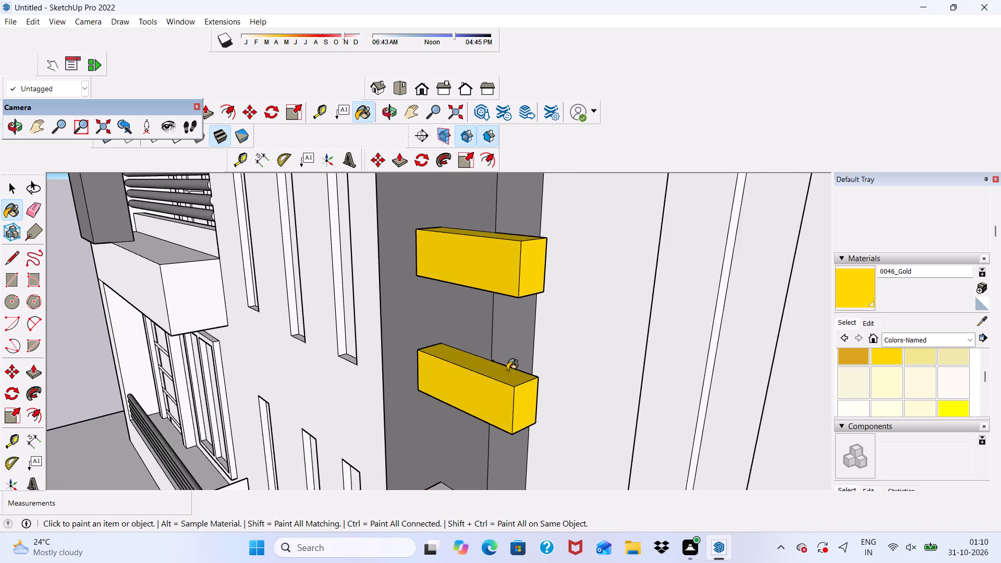
scroll(504, 368, down, 5)
scroll(522, 308, up, 1)
scroll(522, 306, down, 4)
scroll(509, 439, up, 6)
click(498, 443)
scroll(502, 406, down, 12)
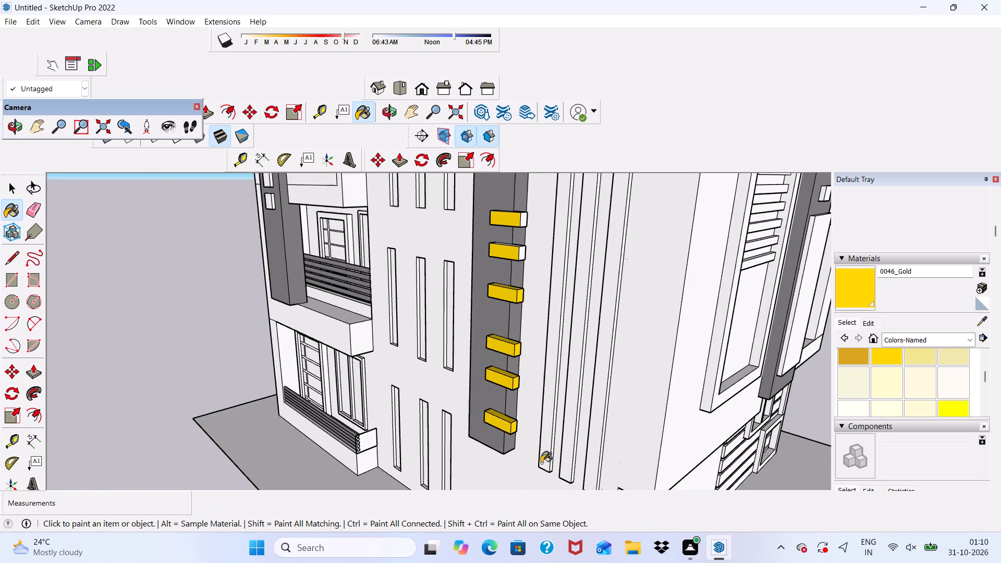
Paint both end faces, the top and the underside of the fifth block from the bottom with 0046_Gold.
scroll(524, 297, up, 9)
scroll(534, 226, down, 1)
scroll(541, 254, up, 3)
scroll(541, 274, down, 4)
scroll(541, 210, up, 4)
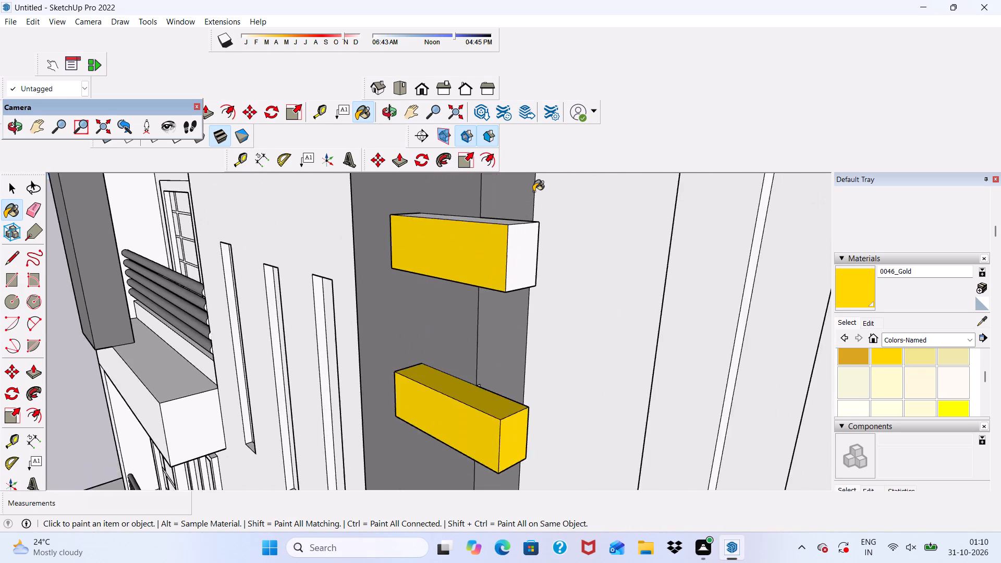
scroll(533, 191, up, 6)
click(518, 249)
middle_drag(512, 247, 495, 338)
drag(484, 249, 487, 255)
middle_drag(477, 277, 538, 185)
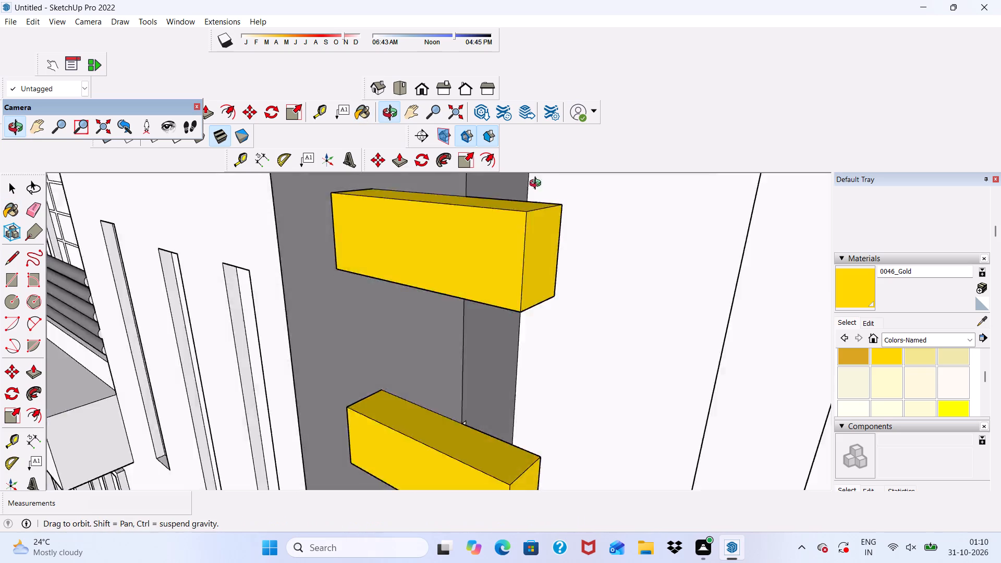
middle_drag(538, 185, 580, 1)
click(441, 267)
middle_drag(439, 261, 682, 396)
scroll(682, 396, down, 1)
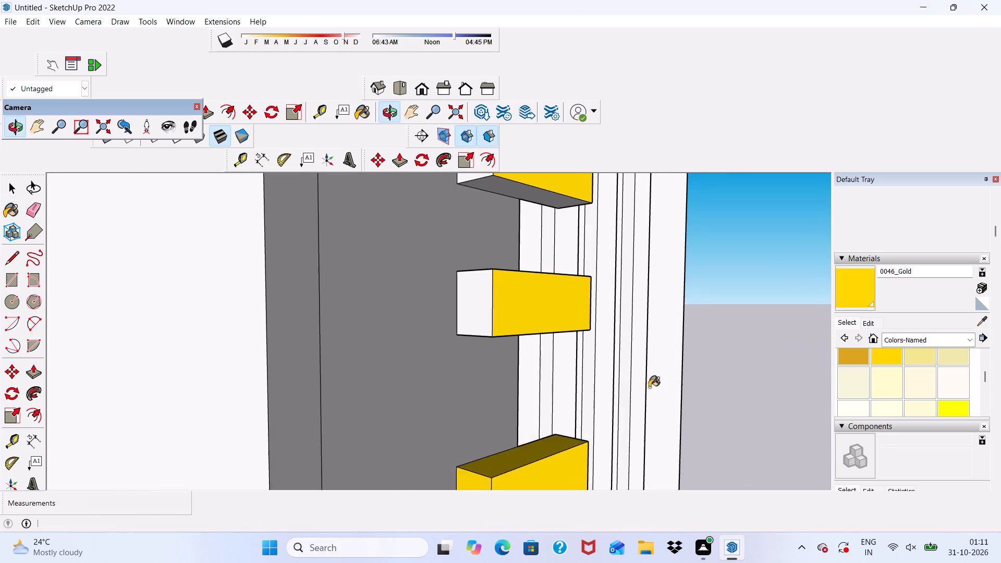
click(472, 286)
scroll(339, 276, down, 8)
scroll(446, 227, up, 6)
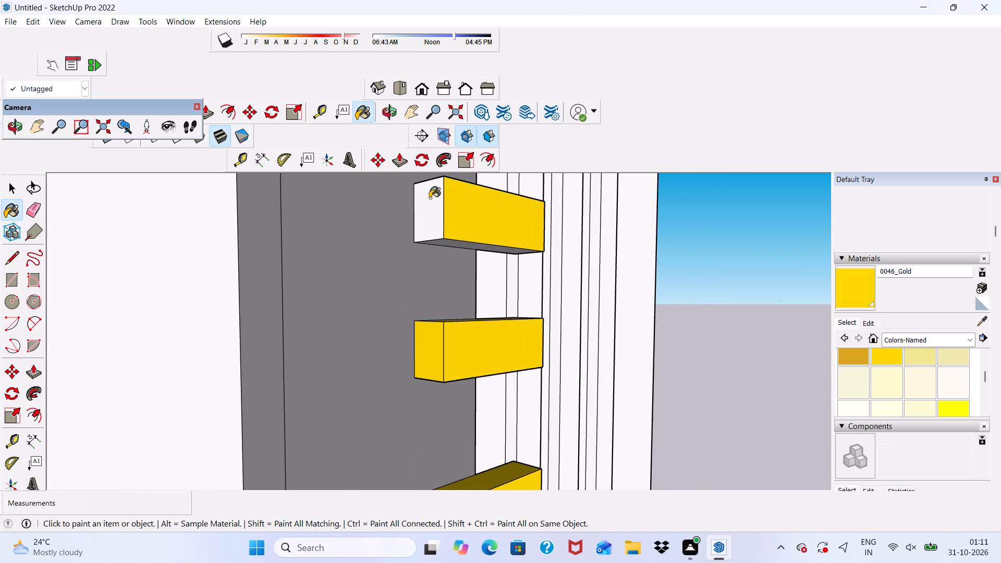
Paint both end faces, the underside and the top of the sixth block from the bottom with 0046_Gold.
click(430, 198)
middle_drag(481, 231, 468, 170)
click(454, 234)
scroll(445, 224, down, 4)
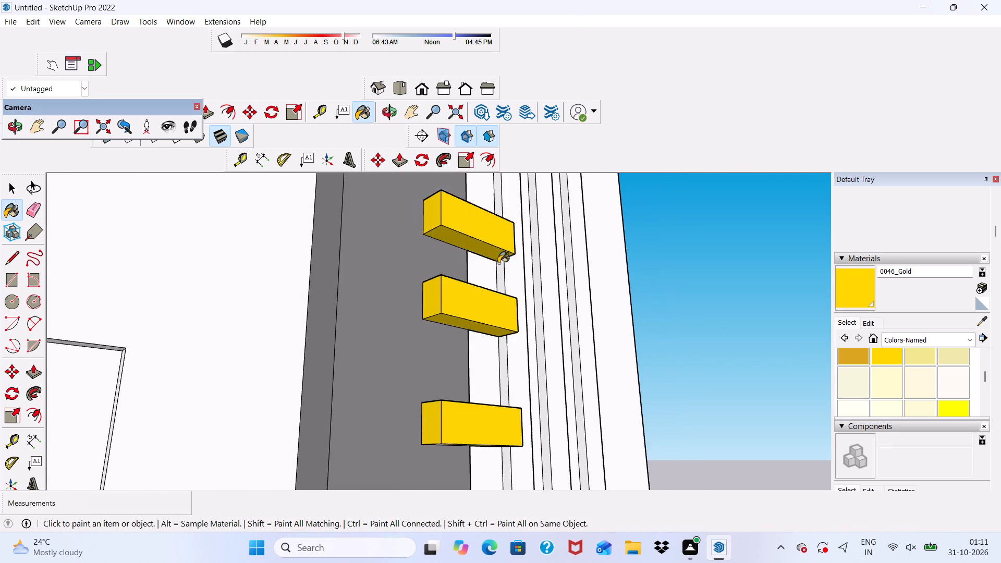
middle_drag(499, 263, 224, 369)
scroll(218, 369, up, 5)
click(194, 350)
click(172, 327)
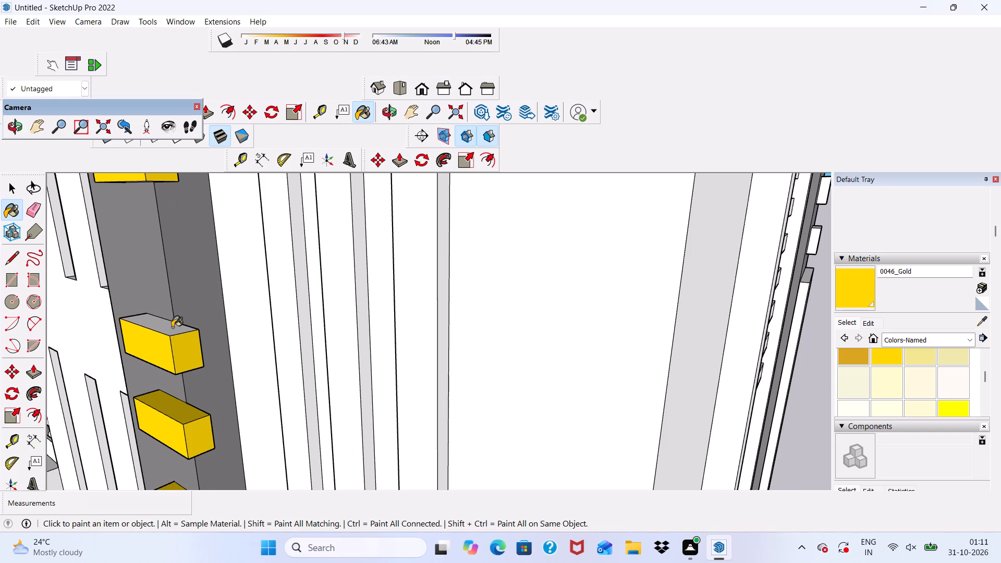
scroll(172, 326, down, 11)
scroll(230, 230, up, 6)
scroll(207, 245, down, 3)
Paint the balcony-side ends and other remaining faces, except the undersides, of the seventh and eighth blocks with 0046_Gold.
middle_drag(214, 287, 448, 224)
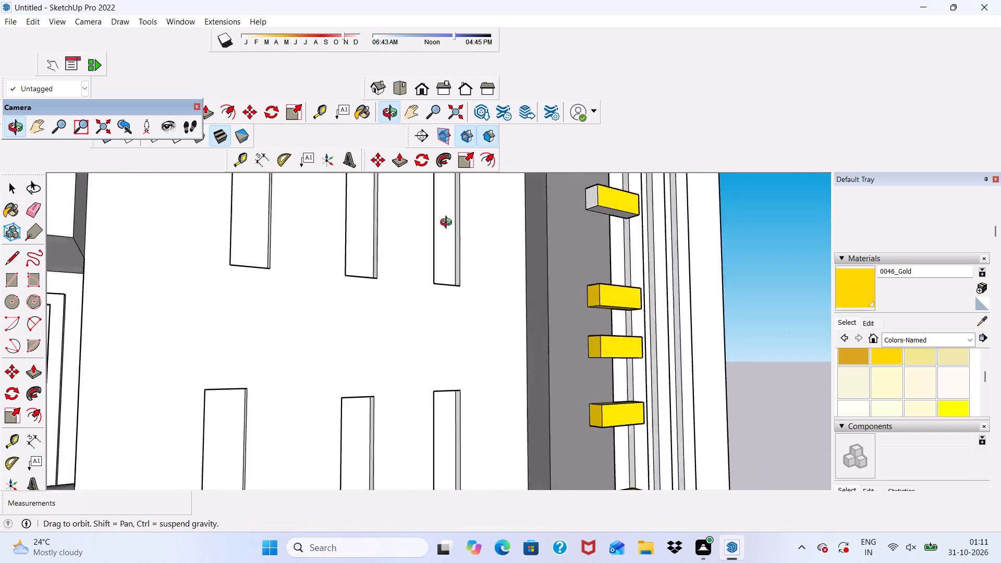
middle_drag(448, 224, 431, 249)
scroll(514, 266, up, 3)
click(572, 232)
scroll(572, 232, down, 5)
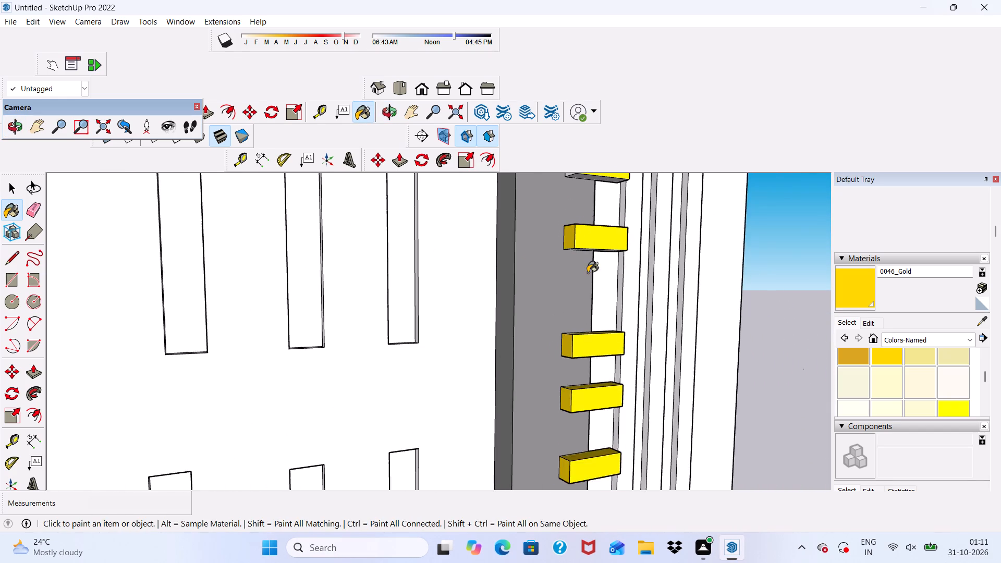
middle_drag(632, 286, 529, 357)
scroll(401, 326, up, 5)
click(325, 362)
scroll(351, 394, up, 3)
click(369, 386)
middle_drag(353, 383, 542, 361)
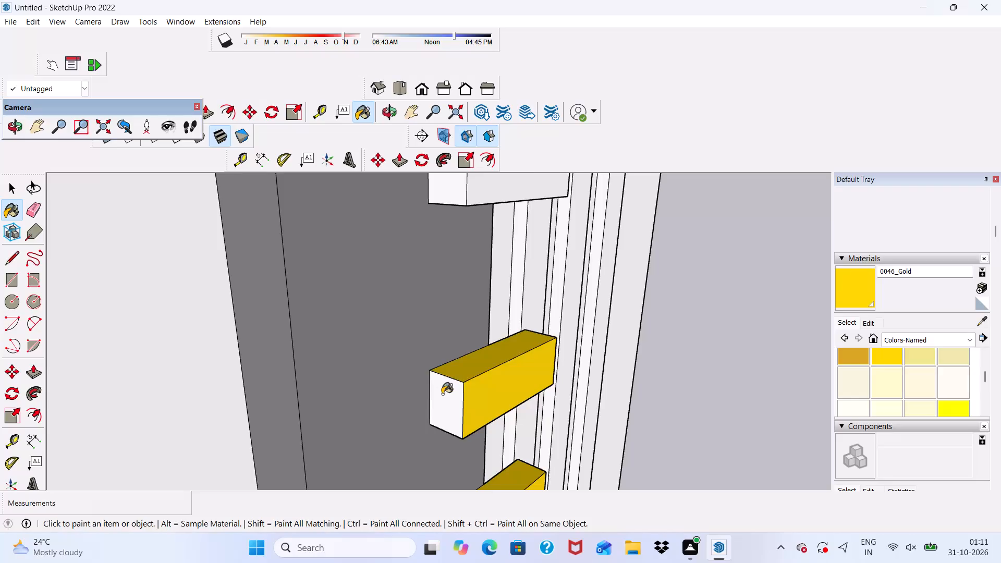
click(442, 394)
scroll(459, 370, down, 9)
scroll(472, 280, up, 5)
Paint the front, top, underside and both ends of the uppermost block on the gray strip with 0046_Gold.
click(469, 299)
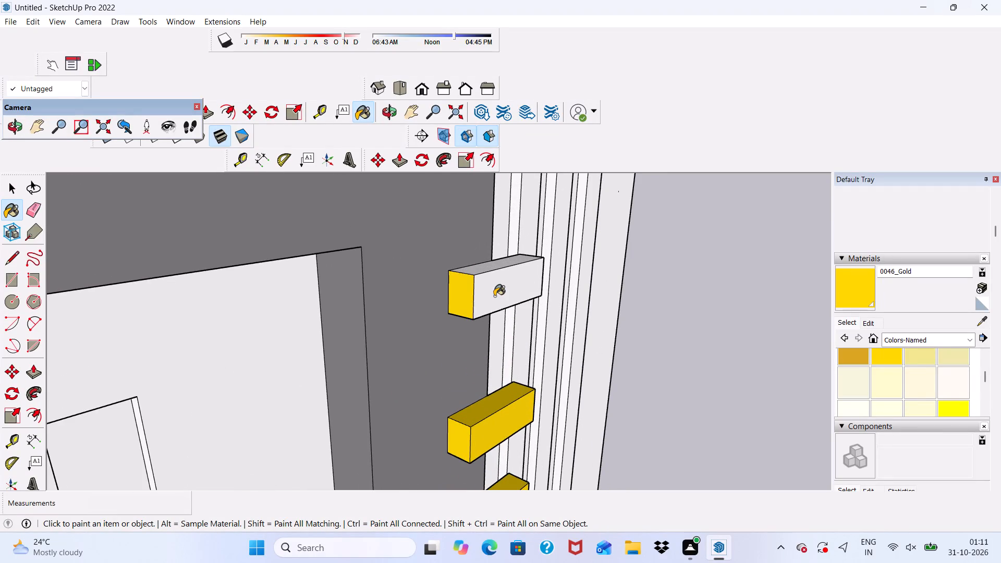
click(493, 296)
click(491, 269)
middle_drag(491, 268, 225, 288)
click(516, 322)
middle_drag(499, 329, 537, 202)
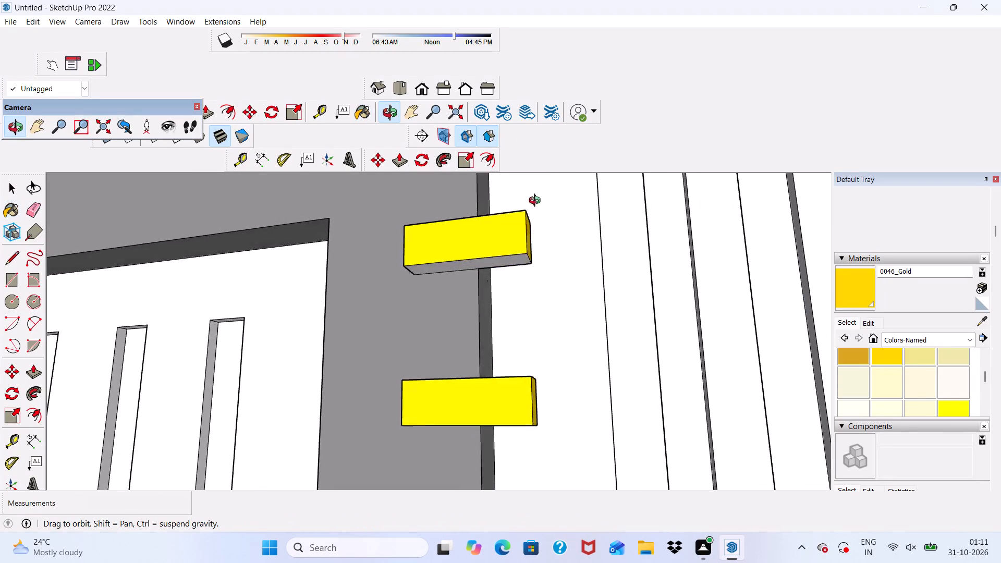
middle_drag(537, 202, 543, 186)
scroll(478, 308, up, 4)
click(469, 229)
scroll(466, 254, down, 15)
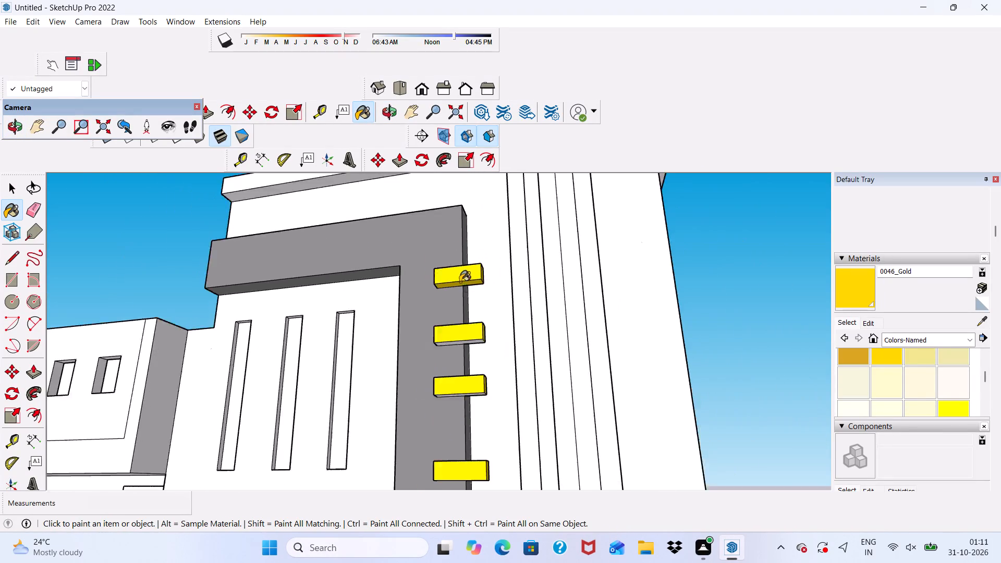
scroll(460, 282, down, 3)
scroll(467, 315, up, 1)
Paint the undersides of the seventh and eighth blocks from the bottom with 0046_Gold.
middle_drag(467, 319, 477, 233)
scroll(476, 234, up, 8)
scroll(452, 277, down, 1)
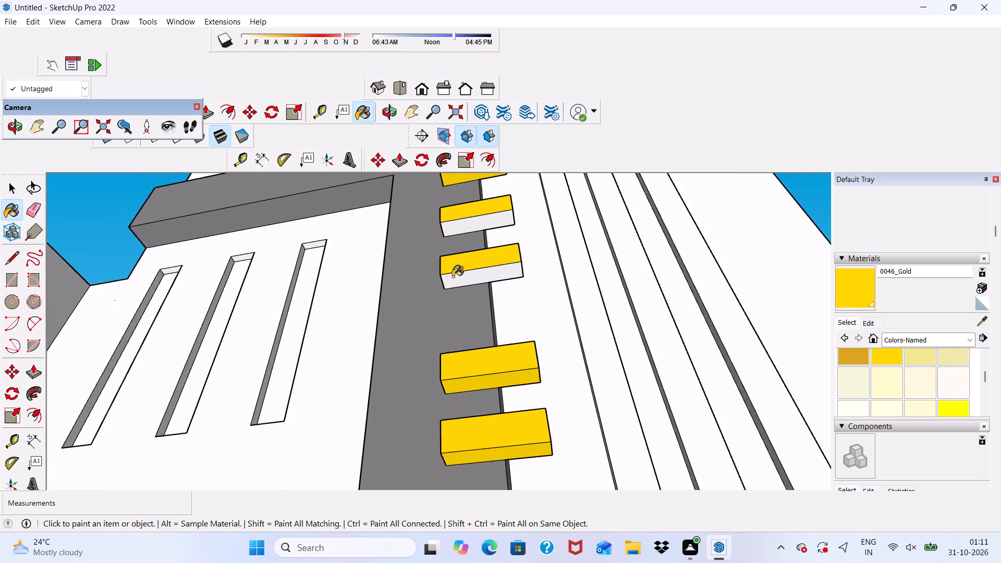
scroll(453, 277, up, 3)
click(453, 277)
click(466, 211)
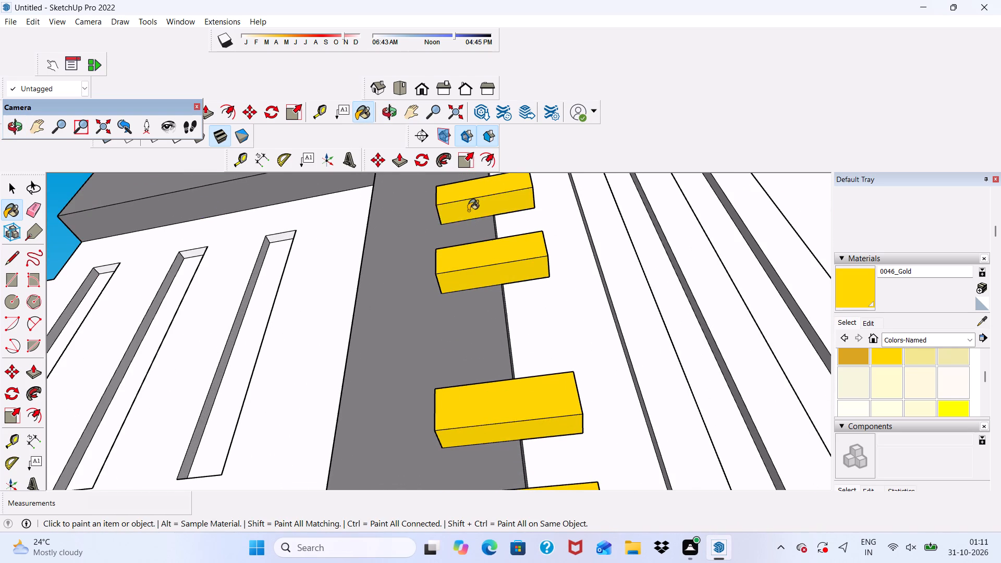
scroll(468, 210, down, 1)
middle_drag(474, 209, 471, 276)
scroll(467, 276, up, 1)
scroll(421, 276, down, 16)
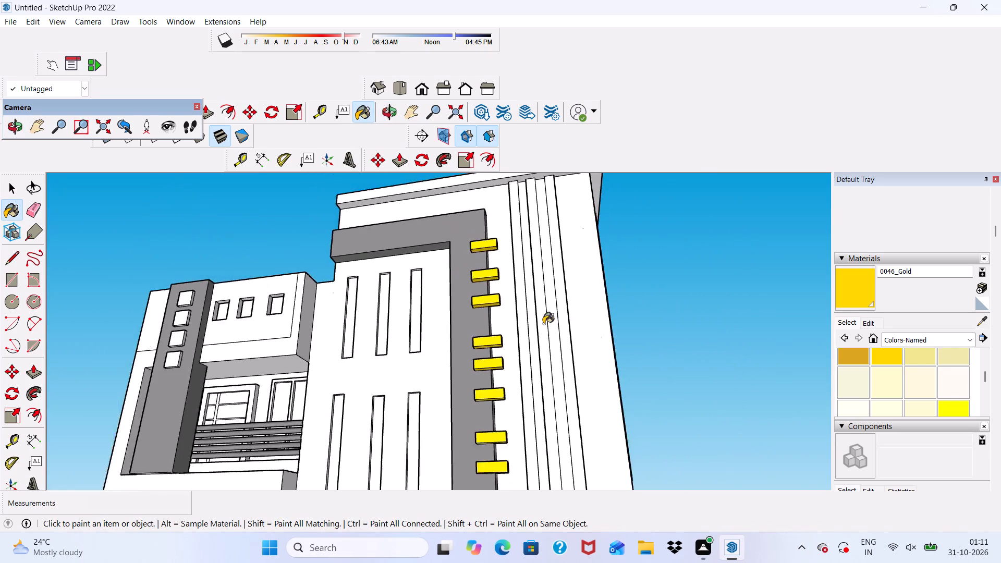
Paint the front faces and the sides facing away from the blocks of the three tall vertical fins with 0046_Gold.
scroll(543, 324, down, 2)
middle_drag(543, 224, 536, 331)
scroll(534, 294, up, 9)
middle_drag(532, 240, 446, 246)
scroll(419, 260, up, 4)
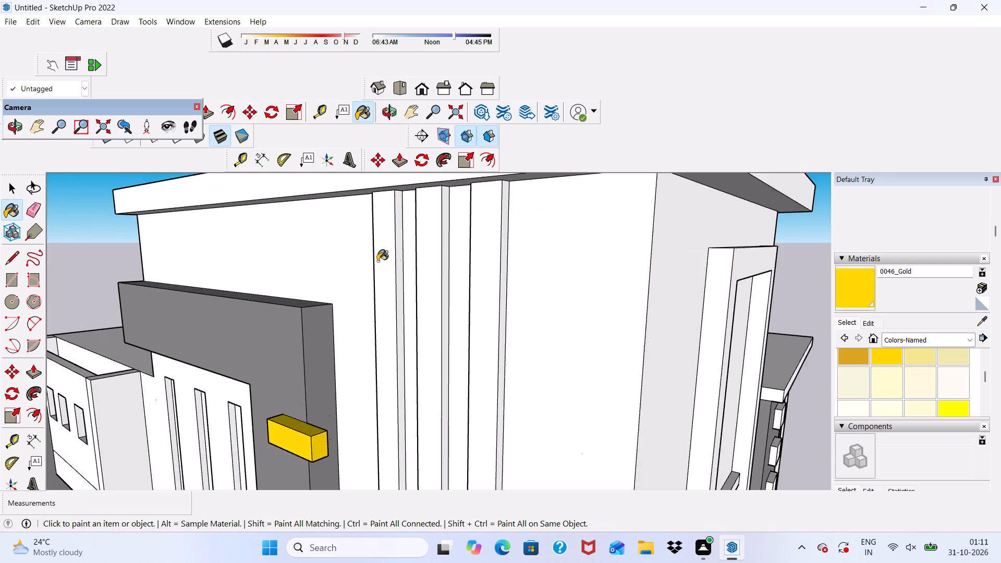
scroll(377, 261, up, 2)
drag(381, 259, 389, 256)
scroll(420, 261, up, 2)
drag(434, 278, 440, 279)
click(508, 318)
middle_drag(520, 341, 483, 345)
scroll(487, 350, up, 4)
click(501, 350)
scroll(417, 320, up, 1)
click(393, 315)
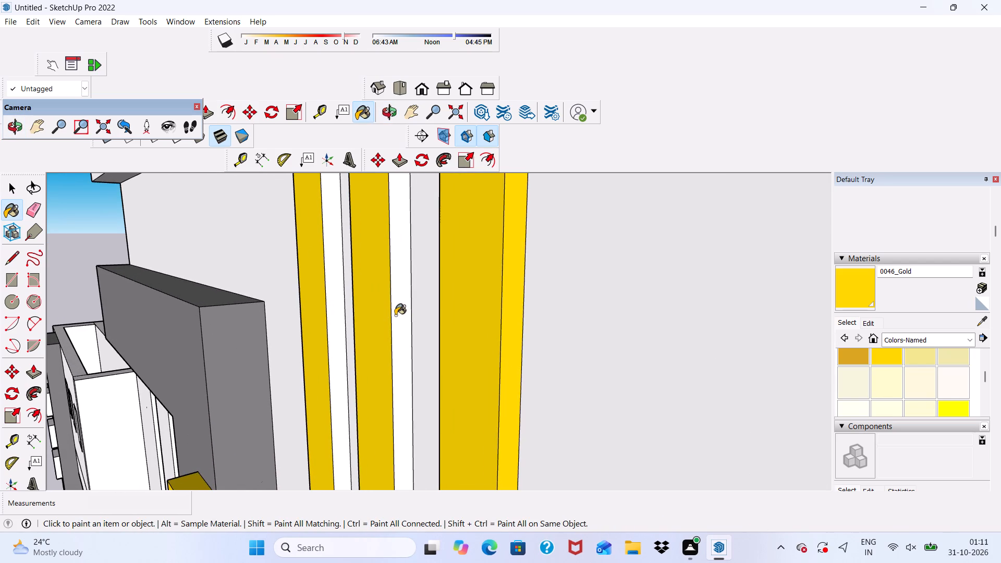
click(329, 318)
Paint the block-facing sides of the three tall vertical fins with 0046_Gold.
middle_drag(376, 310, 649, 303)
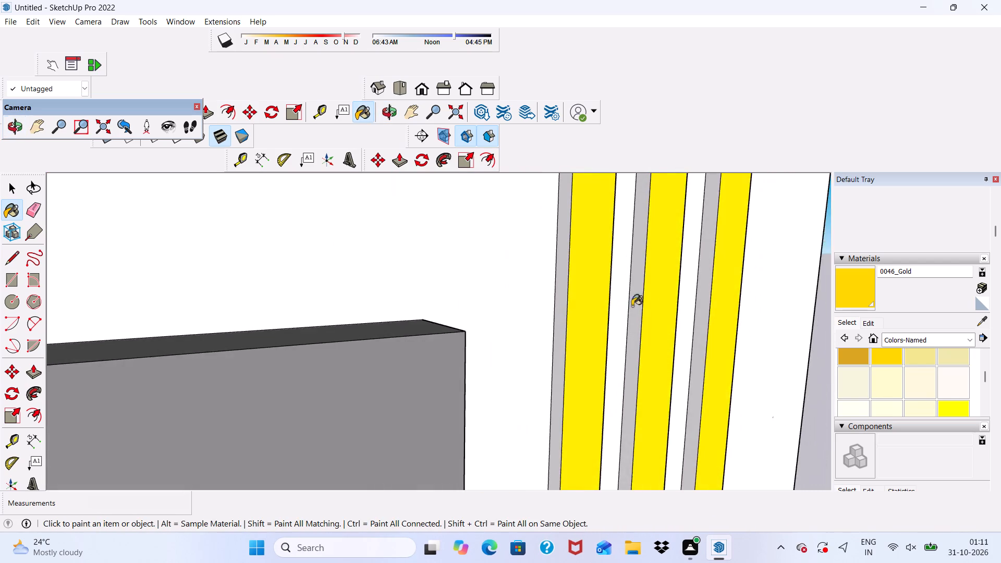
scroll(594, 307, up, 3)
click(550, 313)
click(650, 323)
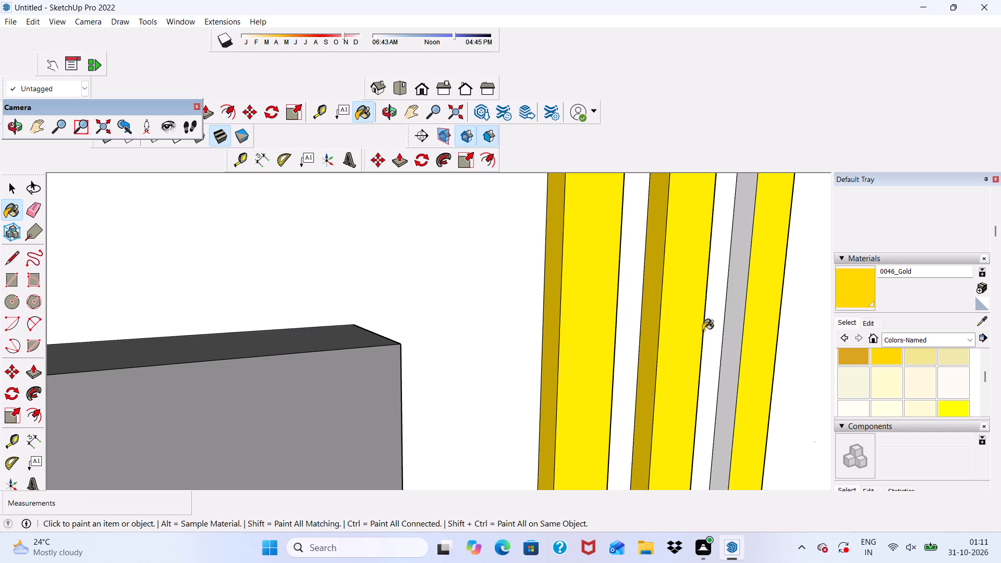
click(735, 338)
scroll(642, 329, down, 11)
middle_drag(636, 337, 635, 334)
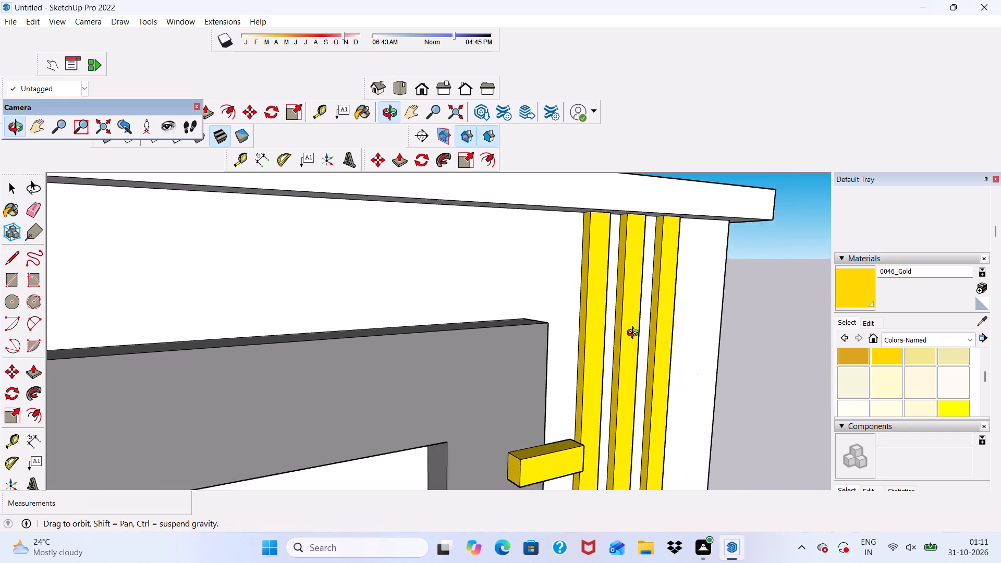
middle_drag(635, 334, 518, 338)
middle_drag(517, 338, 409, 326)
scroll(445, 331, up, 1)
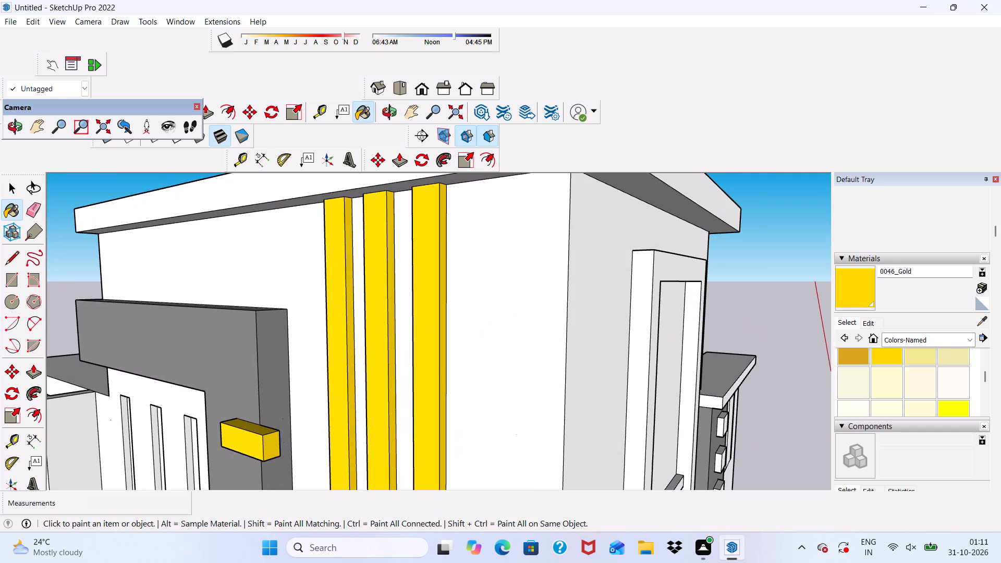
Edit the 0046_Gold material's colour to a slightly darker shade of gold.
click(864, 321)
drag(900, 365, 901, 371)
scroll(711, 353, down, 4)
click(704, 331)
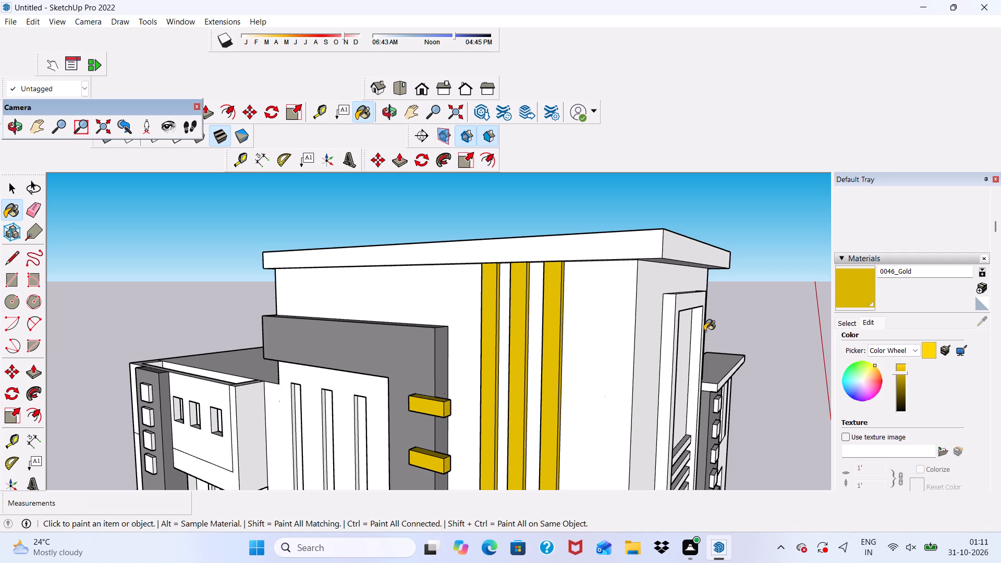
key(ctrl+z)
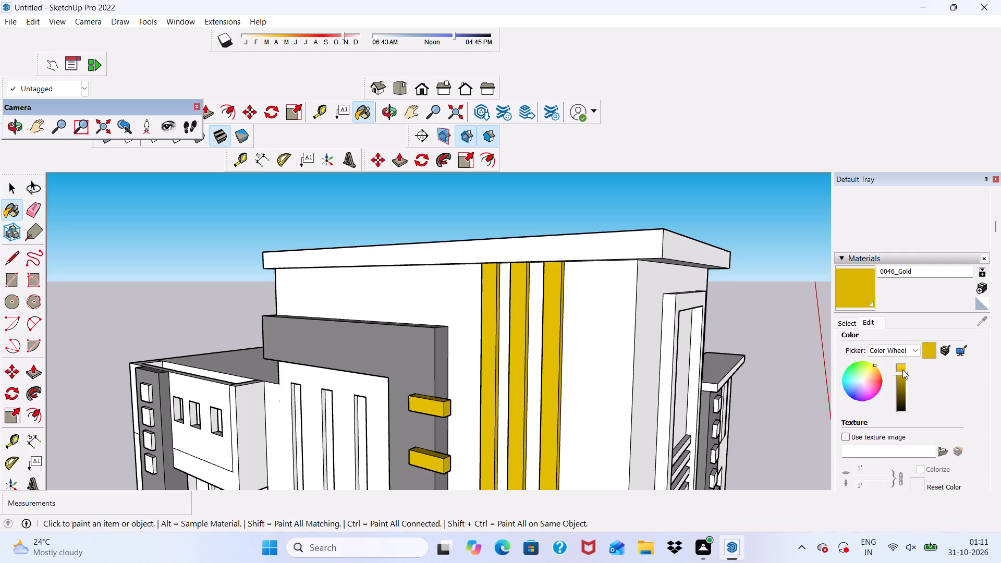
click(903, 370)
Paint the front edge, the underside and the adjoining side edges of the tower's projecting roof slab with 0046_Gold.
scroll(656, 285, down, 3)
middle_drag(642, 311, 640, 216)
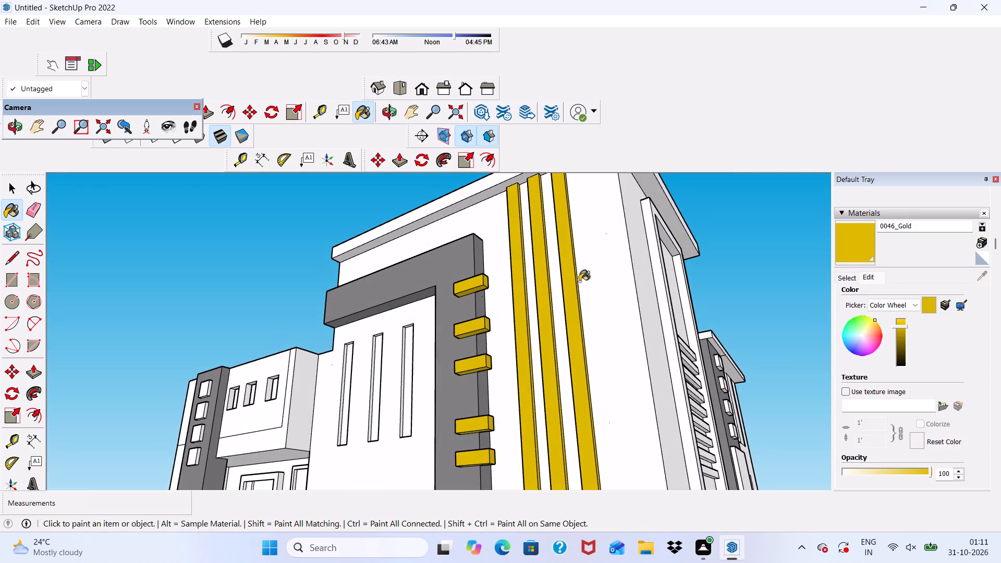
middle_drag(579, 286, 582, 326)
scroll(582, 326, up, 1)
scroll(585, 339, down, 5)
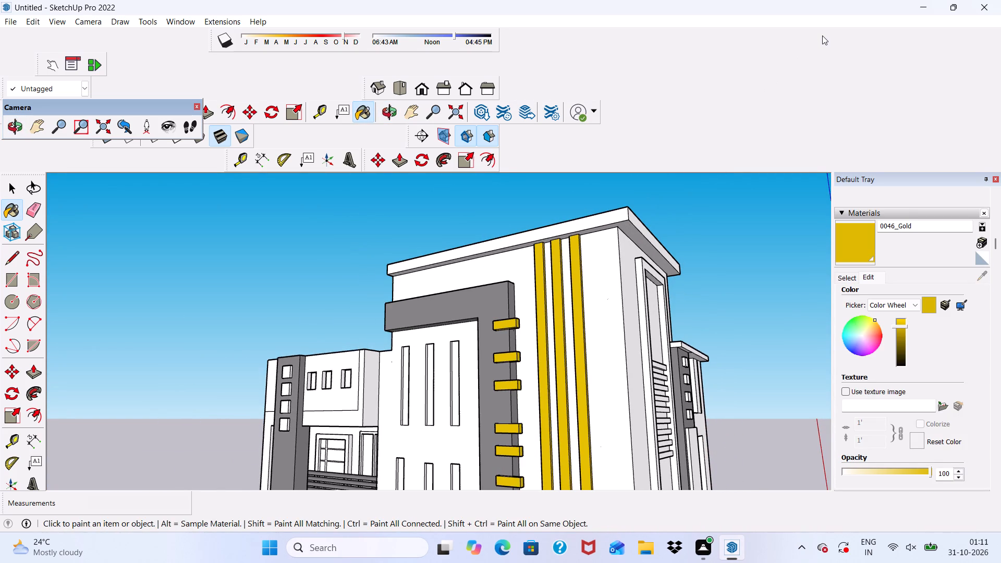
scroll(555, 229, up, 3)
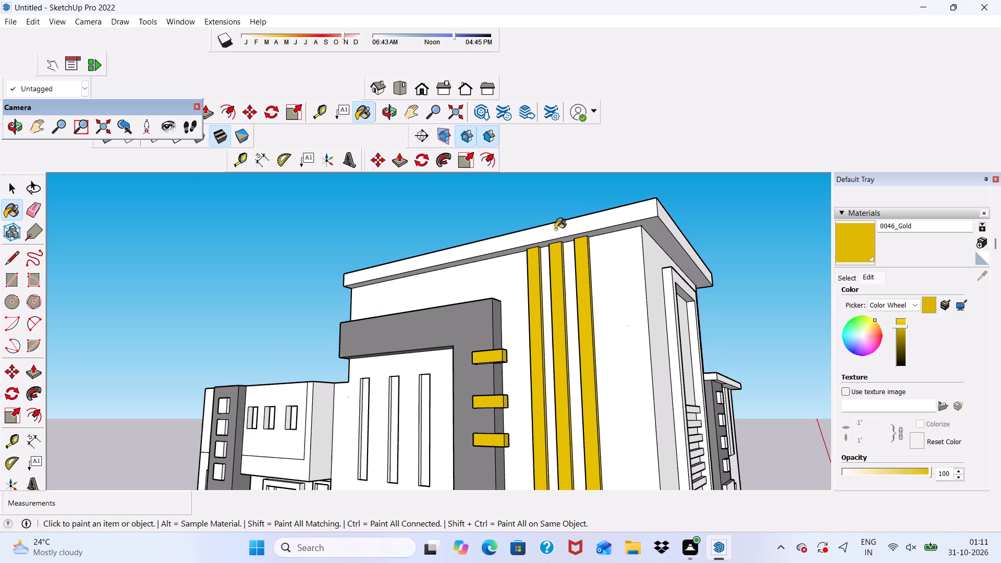
drag(555, 232, 563, 237)
scroll(567, 242, up, 4)
click(567, 242)
click(573, 227)
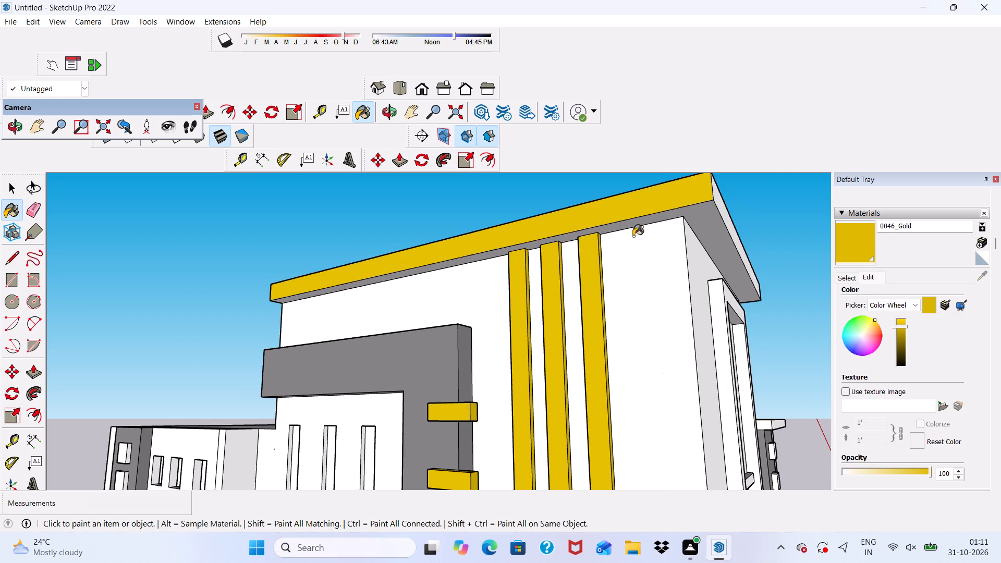
click(658, 217)
click(723, 203)
scroll(723, 203, down, 1)
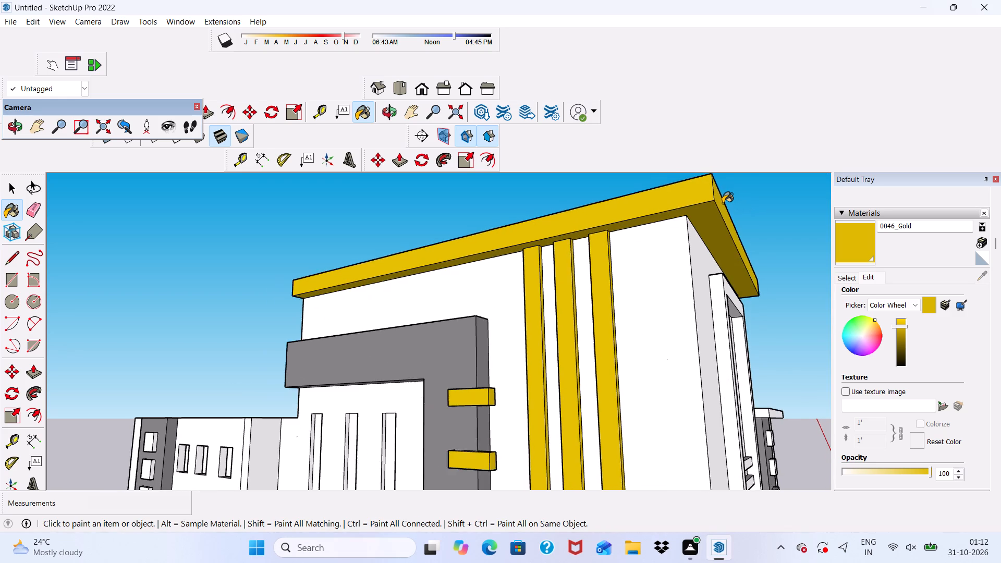
middle_drag(721, 206, 478, 249)
scroll(503, 238, down, 3)
middle_drag(612, 280, 442, 300)
scroll(528, 275, up, 2)
click(528, 266)
middle_drag(527, 266, 533, 202)
scroll(533, 225, up, 3)
scroll(536, 227, down, 10)
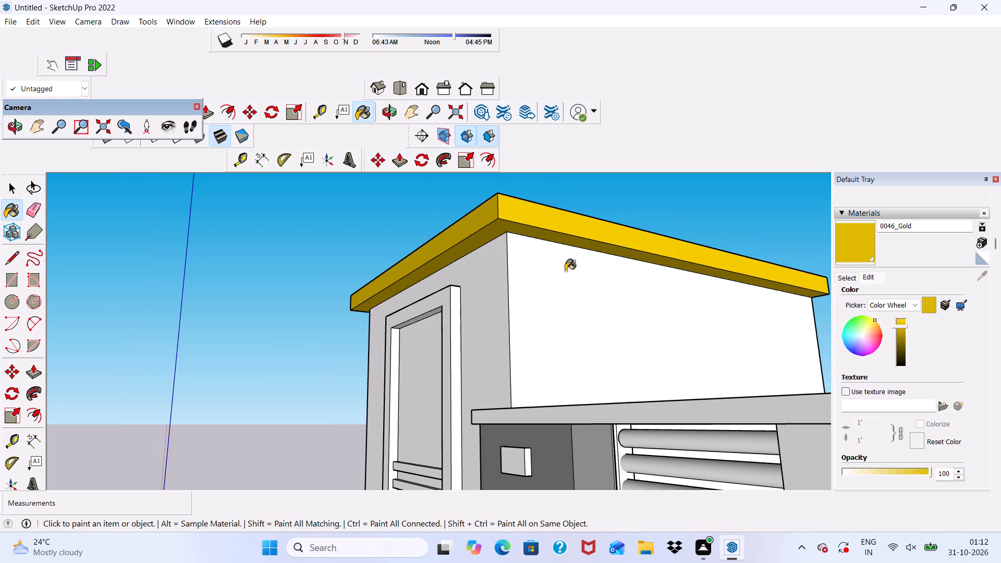
Paint the roof slab's remaining end face and the narrow strips along its top edge with 0046_Gold.
scroll(604, 248, down, 2)
middle_drag(610, 264, 265, 365)
scroll(265, 365, down, 1)
scroll(279, 327, up, 1)
scroll(328, 264, down, 3)
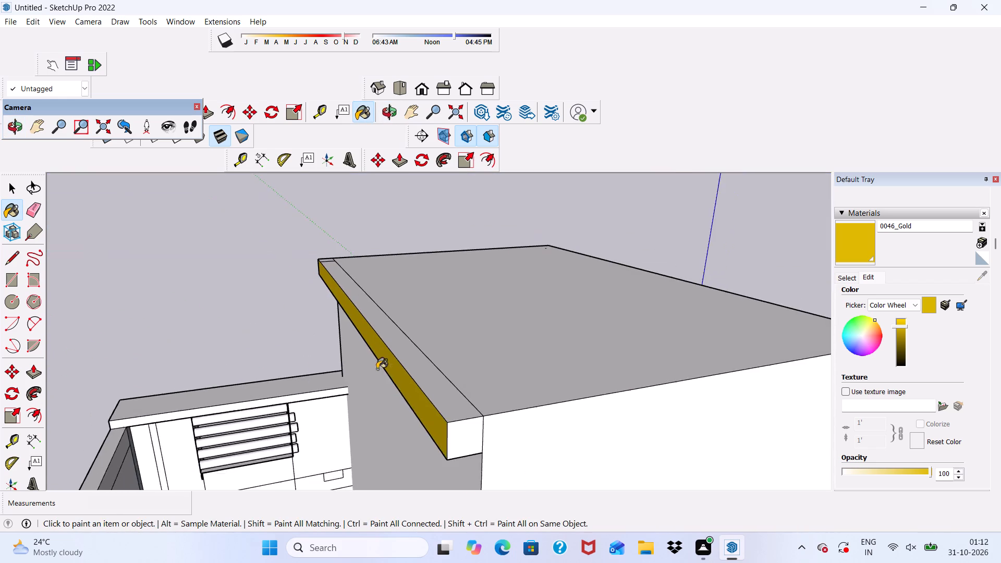
scroll(384, 378, up, 4)
click(459, 372)
click(455, 345)
scroll(405, 303, down, 6)
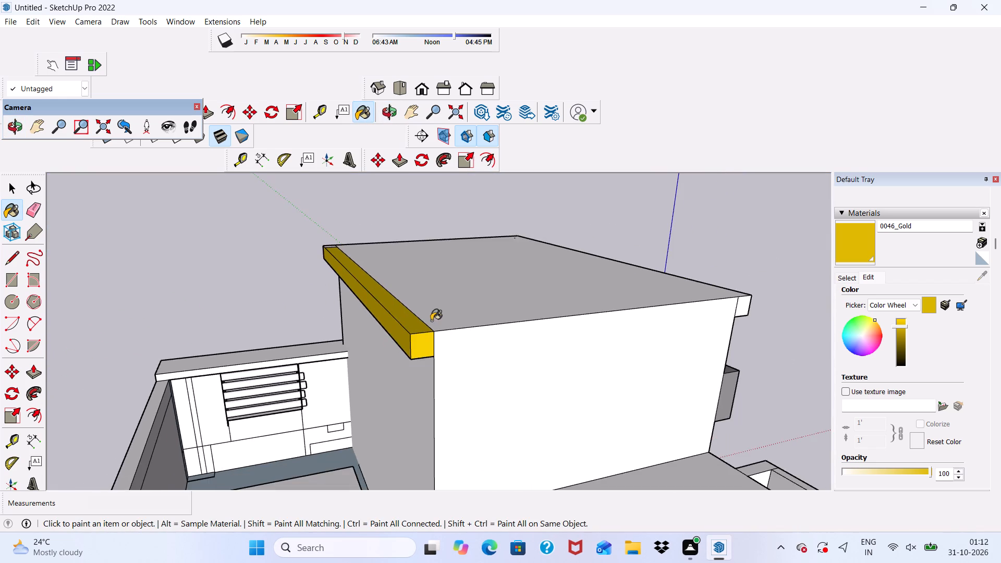
middle_drag(385, 292, 510, 403)
scroll(318, 338, up, 4)
click(345, 280)
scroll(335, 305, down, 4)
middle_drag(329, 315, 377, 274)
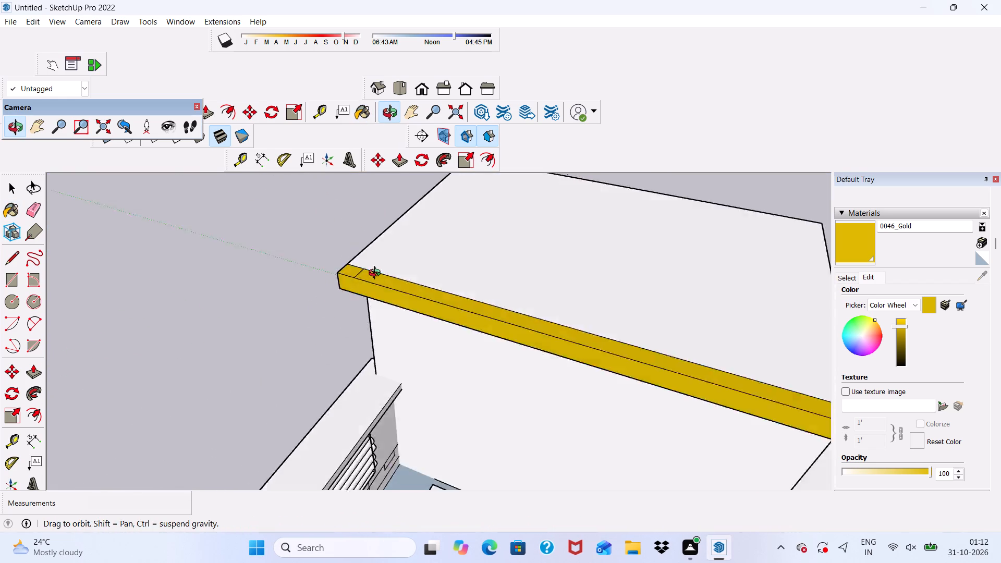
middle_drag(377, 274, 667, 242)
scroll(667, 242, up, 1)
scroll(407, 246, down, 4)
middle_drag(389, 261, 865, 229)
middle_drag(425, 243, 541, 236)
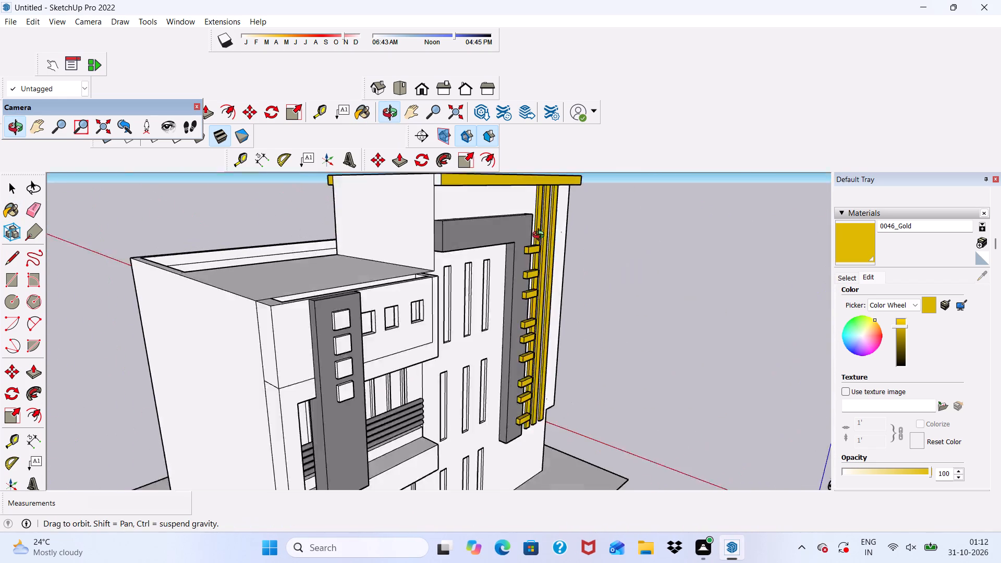
Paint the short end face of the tower's roof slab beside the lower roof with 0046_Gold.
middle_drag(541, 236, 479, 316)
scroll(293, 277, up, 5)
scroll(543, 299, up, 1)
click(573, 301)
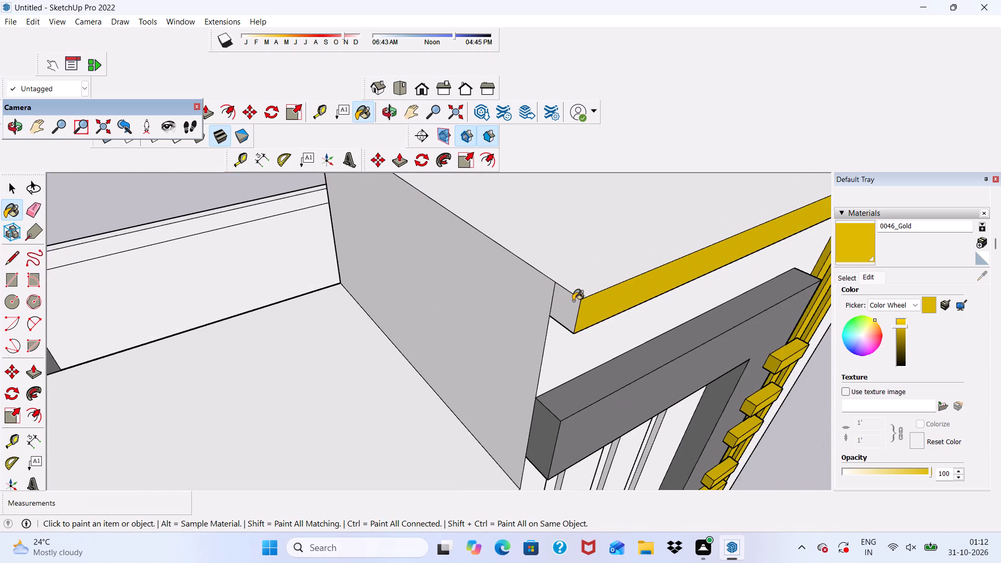
scroll(573, 301, down, 2)
middle_drag(573, 301, 470, 178)
scroll(448, 248, down, 6)
middle_drag(471, 279, 458, 183)
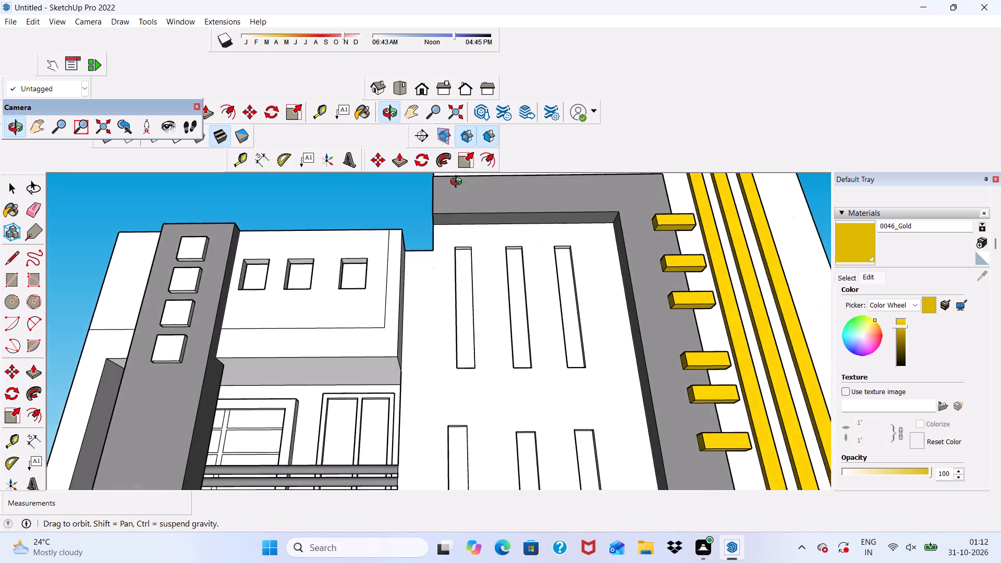
middle_drag(458, 183, 454, 241)
Paint the front face of the upper balcony's surround, its bottom ledge and its outer inside face with 0046_Gold.
scroll(441, 228, down, 5)
scroll(516, 243, down, 4)
scroll(516, 247, up, 1)
scroll(426, 225, down, 3)
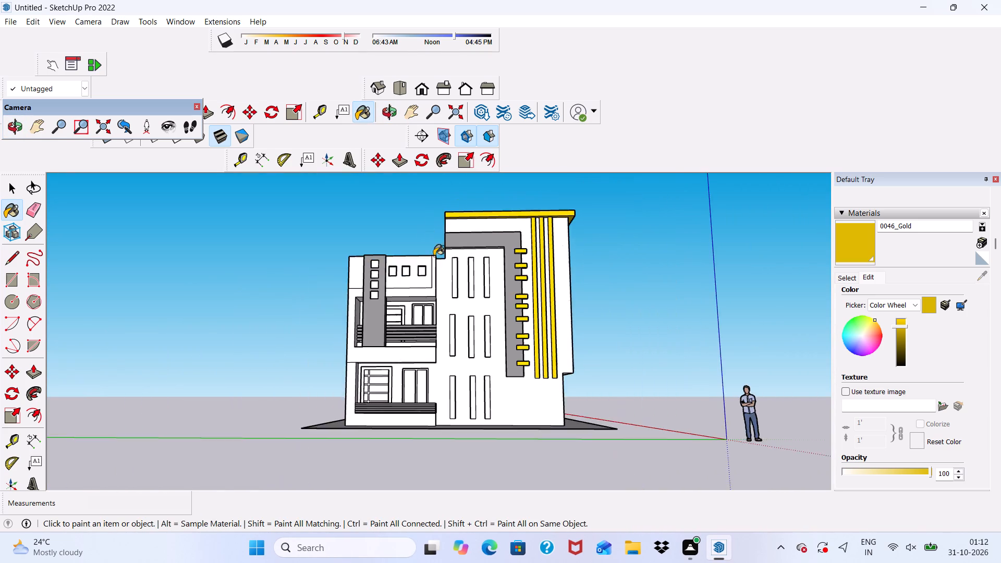
scroll(434, 256, down, 7)
middle_drag(554, 301, 576, 321)
scroll(466, 331, up, 12)
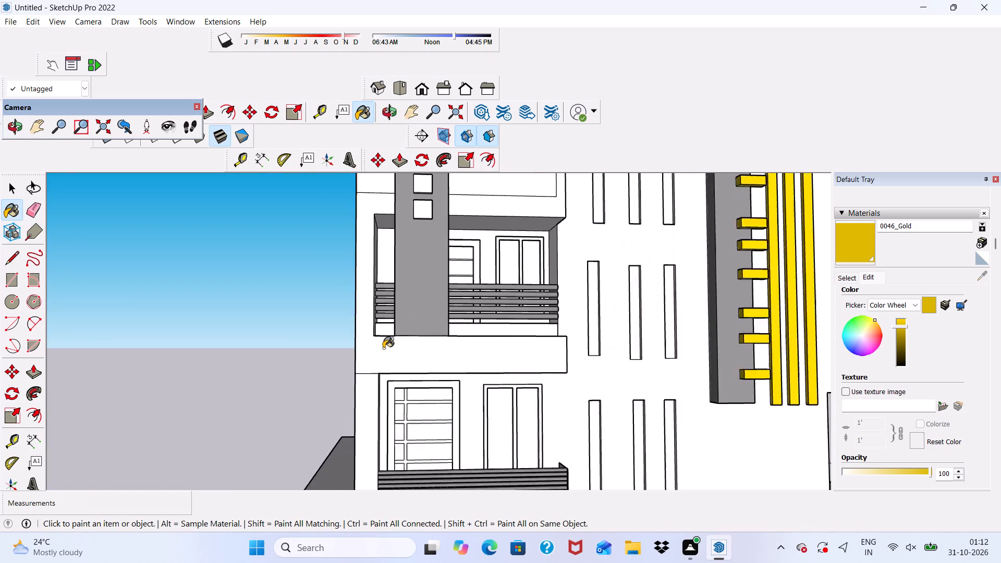
scroll(383, 348, up, 3)
click(383, 348)
middle_drag(435, 344, 406, 401)
scroll(422, 399, up, 5)
click(455, 401)
scroll(257, 342, up, 3)
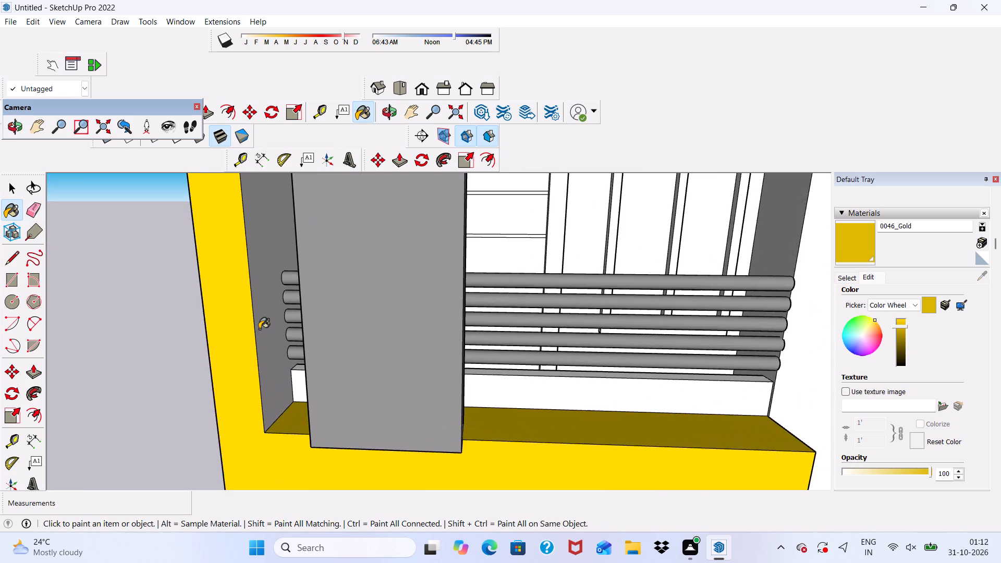
click(262, 327)
Paint the front band above the upper balcony opening and the underside of that band with 0046_Gold.
scroll(262, 327, down, 6)
scroll(314, 353, up, 1)
scroll(315, 354, down, 4)
middle_drag(348, 356, 361, 259)
scroll(407, 290, down, 5)
scroll(461, 324, up, 2)
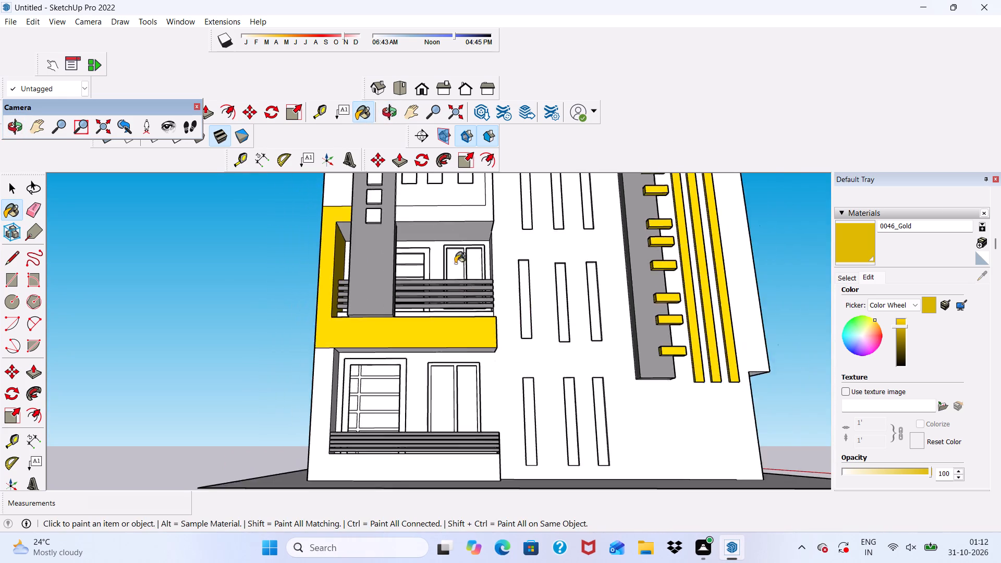
scroll(455, 263, up, 4)
drag(449, 200, 451, 207)
scroll(452, 219, down, 6)
scroll(471, 195, up, 2)
click(421, 215)
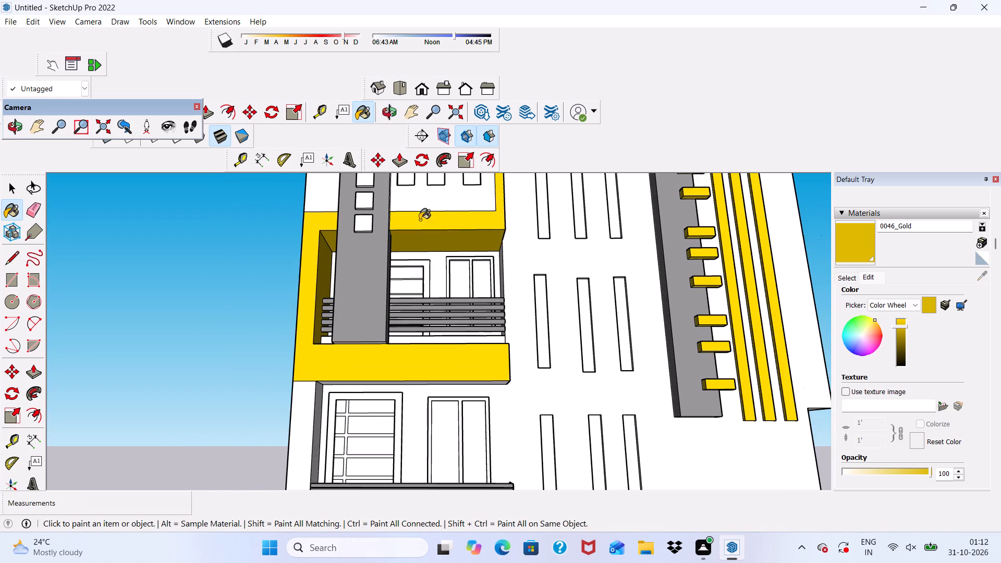
Paint the underside of the balcony's lower band and the outer side edge of its surround with 0046_Gold.
scroll(364, 214, down, 5)
scroll(385, 223, up, 7)
scroll(386, 224, down, 5)
scroll(440, 252, down, 6)
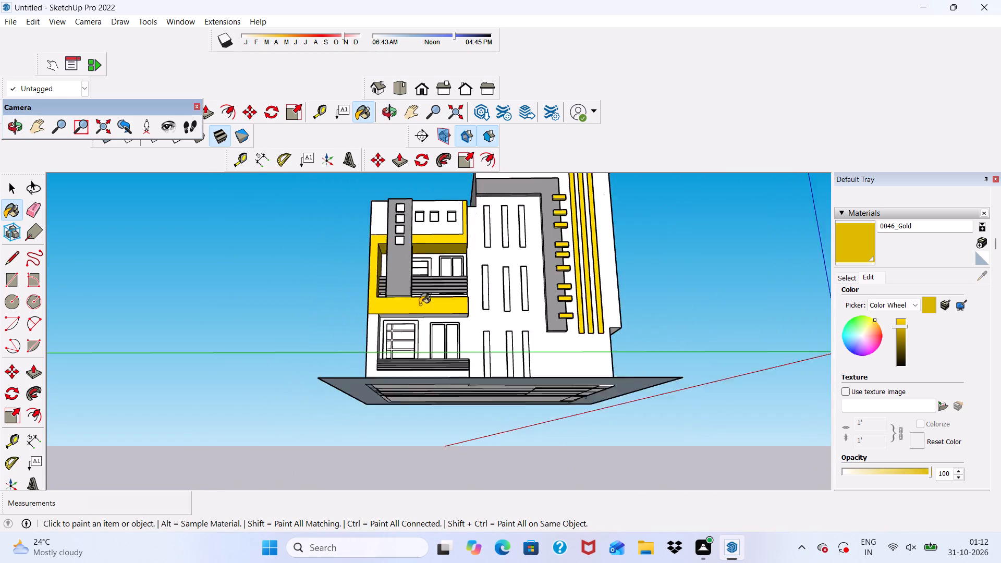
scroll(414, 340, up, 12)
click(393, 293)
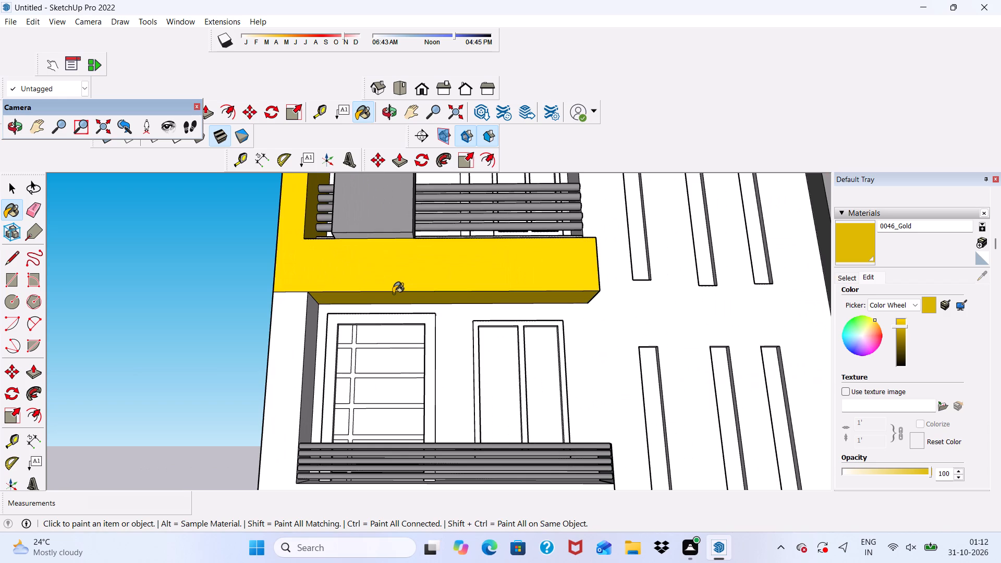
scroll(382, 293, down, 1)
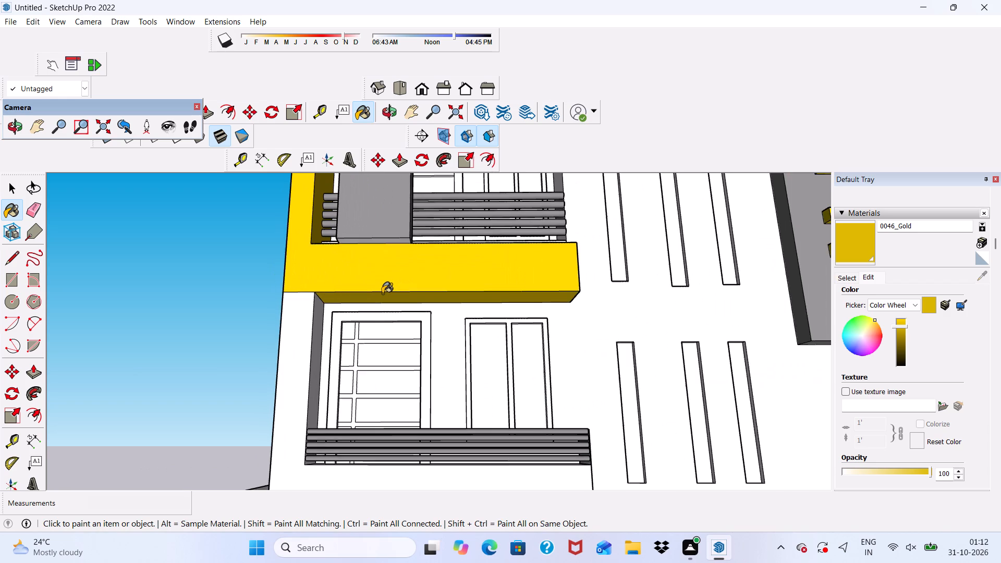
scroll(382, 293, up, 1)
middle_drag(382, 293, 438, 330)
scroll(360, 310, up, 2)
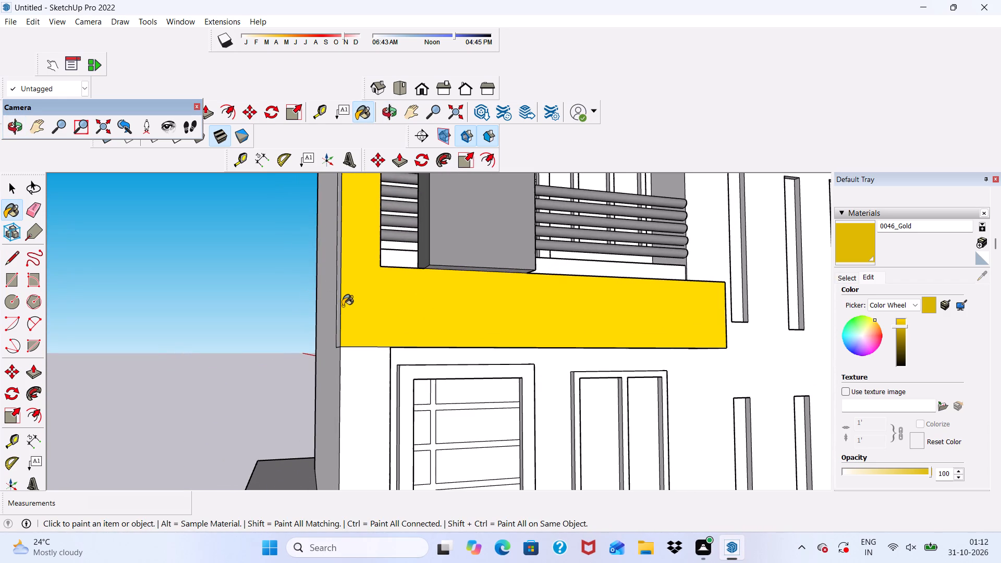
scroll(338, 299, down, 1)
middle_drag(344, 305, 384, 318)
click(373, 313)
scroll(374, 325, down, 6)
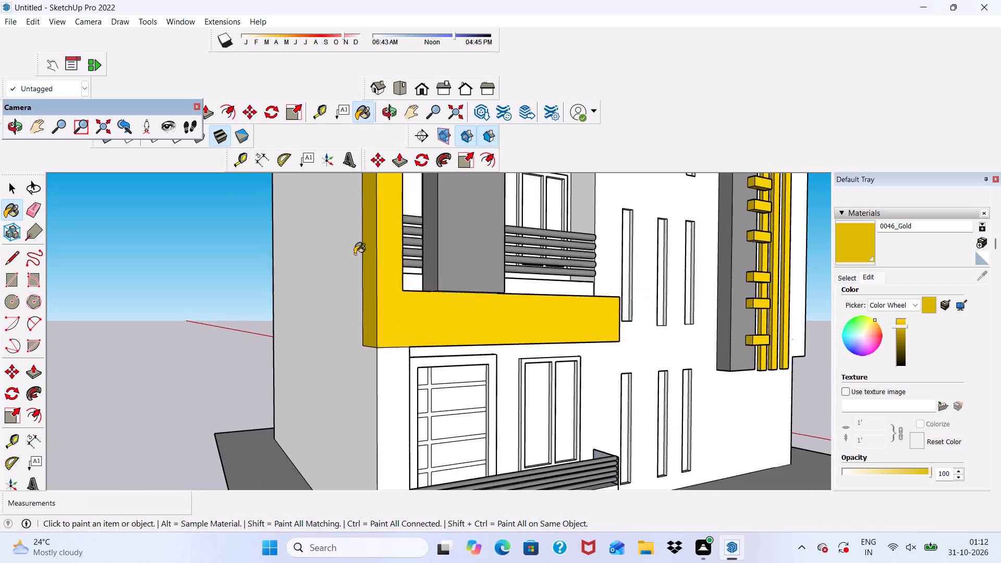
Paint the tower-side end faces of the balcony's lower band and upper band with 0046_Gold.
scroll(355, 254, down, 9)
middle_drag(365, 335, 54, 358)
scroll(257, 357, up, 5)
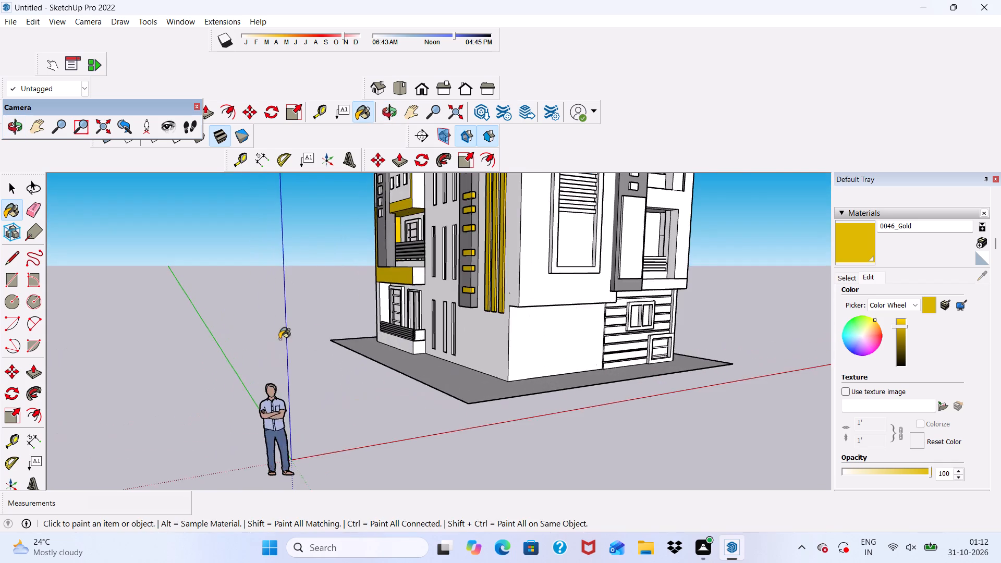
scroll(508, 270, up, 7)
click(395, 283)
middle_drag(404, 283, 418, 349)
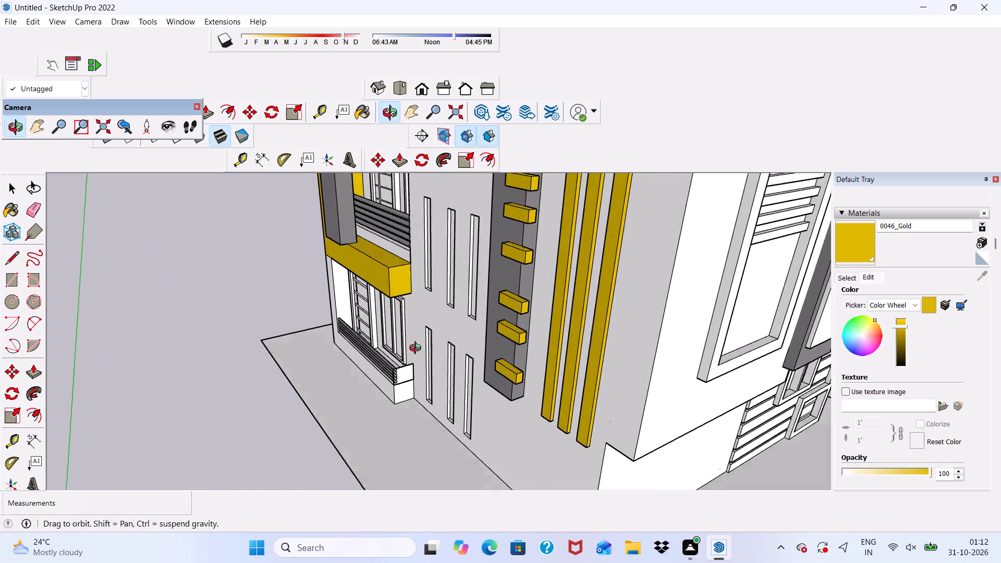
middle_drag(418, 349, 418, 352)
scroll(410, 322, down, 5)
scroll(418, 255, up, 5)
scroll(412, 216, down, 1)
click(395, 217)
scroll(375, 251, down, 3)
middle_drag(374, 264, 396, 255)
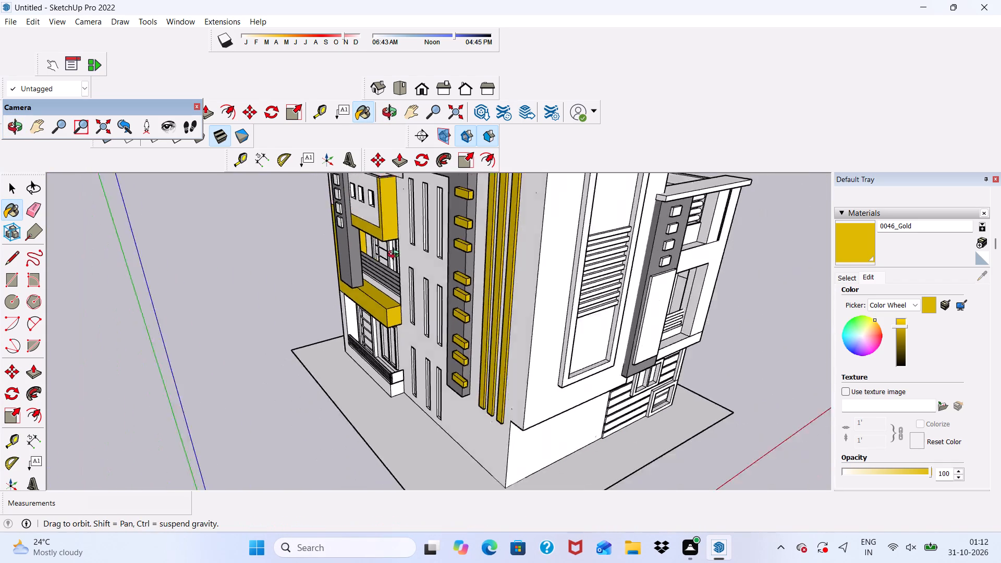
middle_drag(396, 255, 360, 215)
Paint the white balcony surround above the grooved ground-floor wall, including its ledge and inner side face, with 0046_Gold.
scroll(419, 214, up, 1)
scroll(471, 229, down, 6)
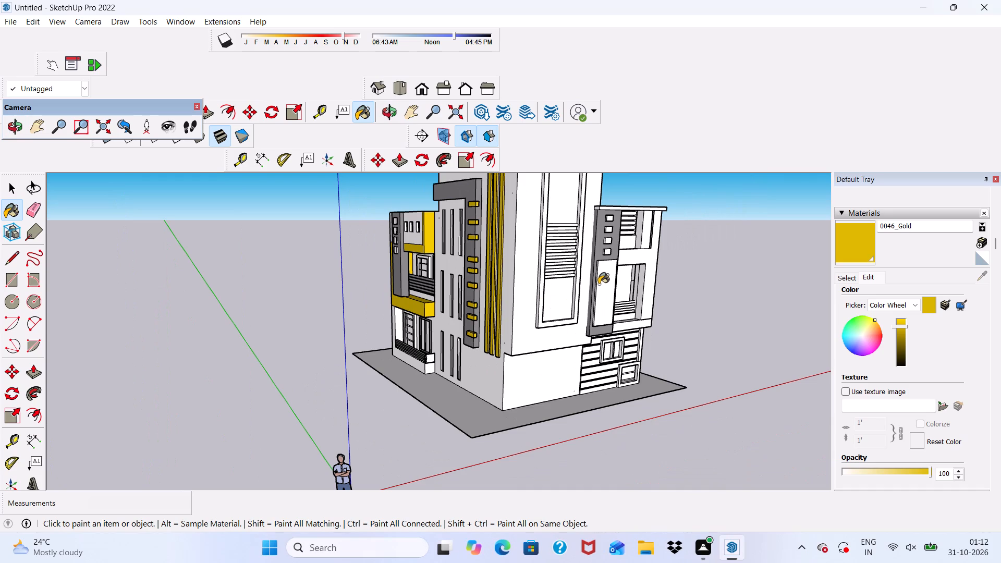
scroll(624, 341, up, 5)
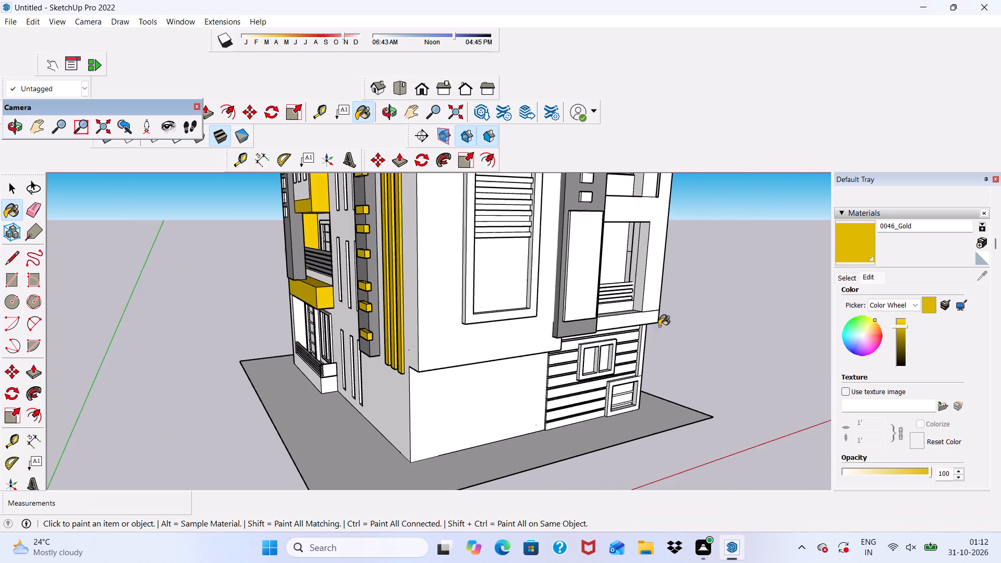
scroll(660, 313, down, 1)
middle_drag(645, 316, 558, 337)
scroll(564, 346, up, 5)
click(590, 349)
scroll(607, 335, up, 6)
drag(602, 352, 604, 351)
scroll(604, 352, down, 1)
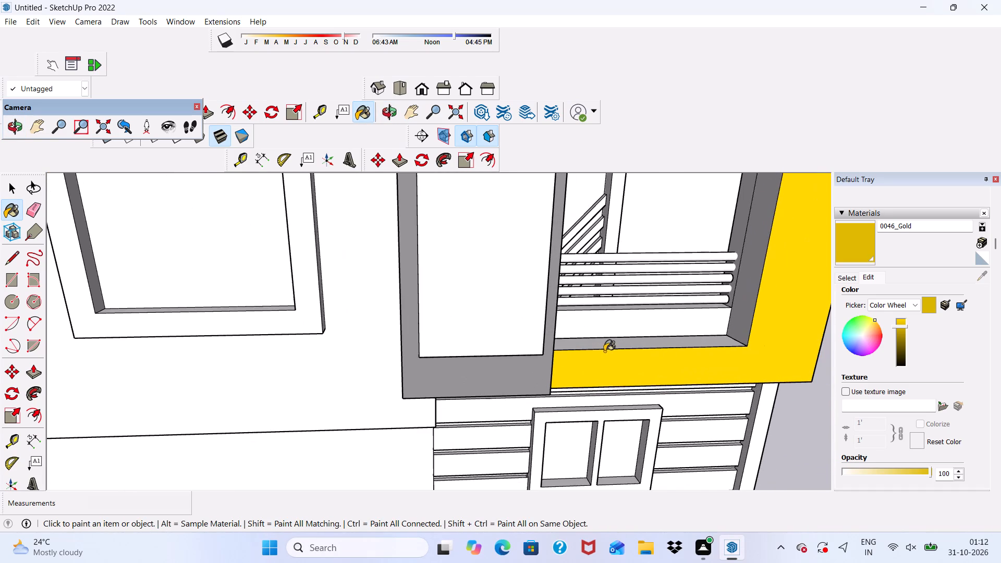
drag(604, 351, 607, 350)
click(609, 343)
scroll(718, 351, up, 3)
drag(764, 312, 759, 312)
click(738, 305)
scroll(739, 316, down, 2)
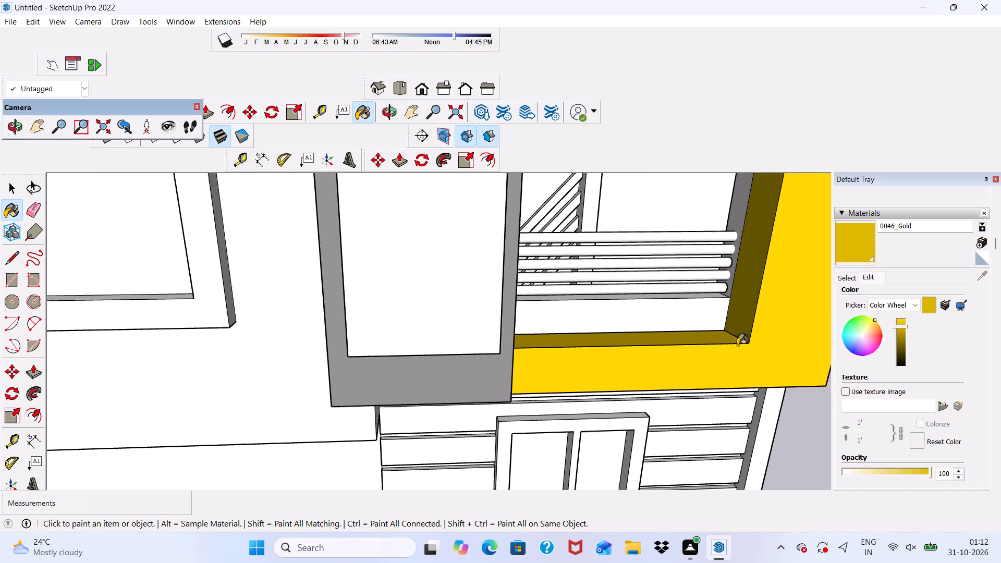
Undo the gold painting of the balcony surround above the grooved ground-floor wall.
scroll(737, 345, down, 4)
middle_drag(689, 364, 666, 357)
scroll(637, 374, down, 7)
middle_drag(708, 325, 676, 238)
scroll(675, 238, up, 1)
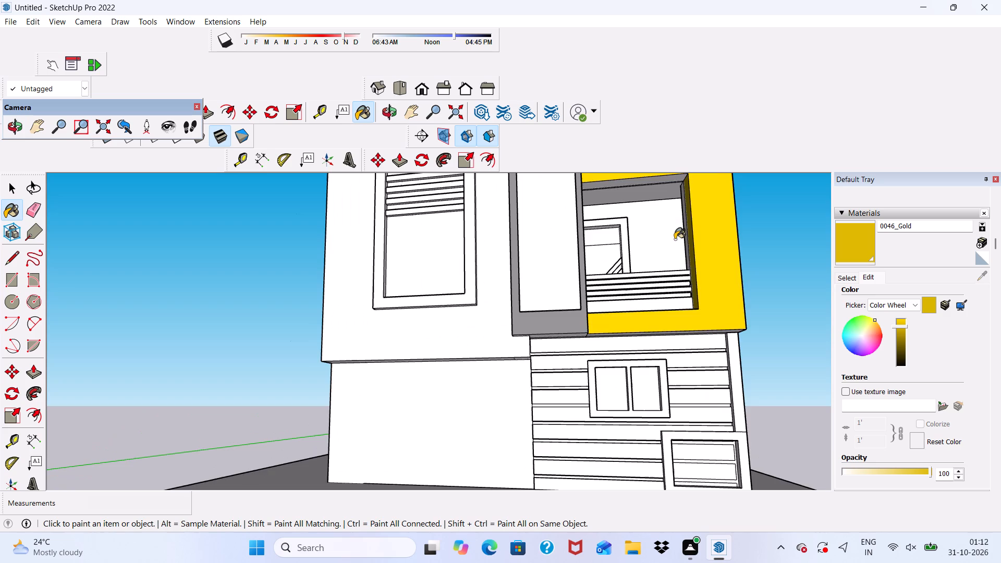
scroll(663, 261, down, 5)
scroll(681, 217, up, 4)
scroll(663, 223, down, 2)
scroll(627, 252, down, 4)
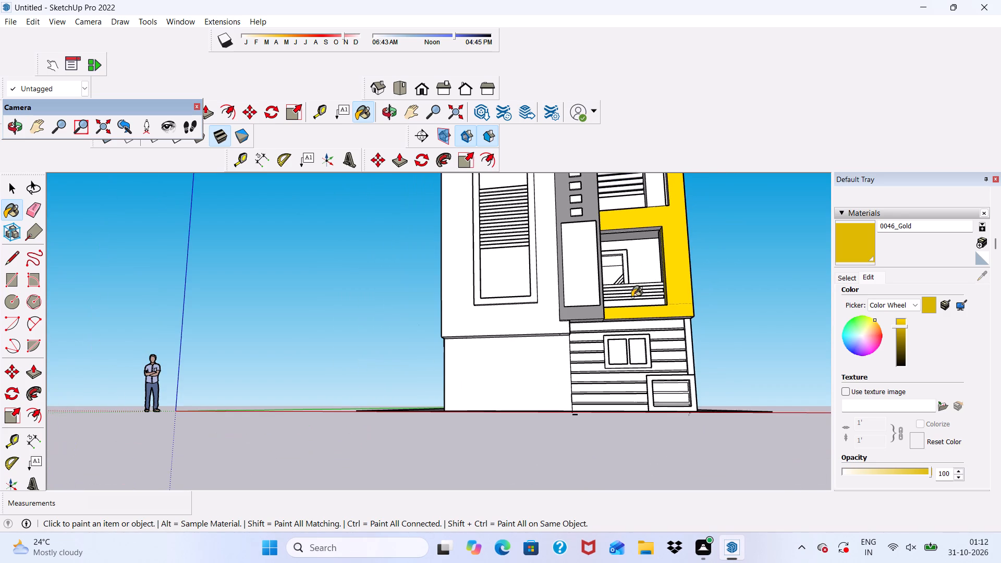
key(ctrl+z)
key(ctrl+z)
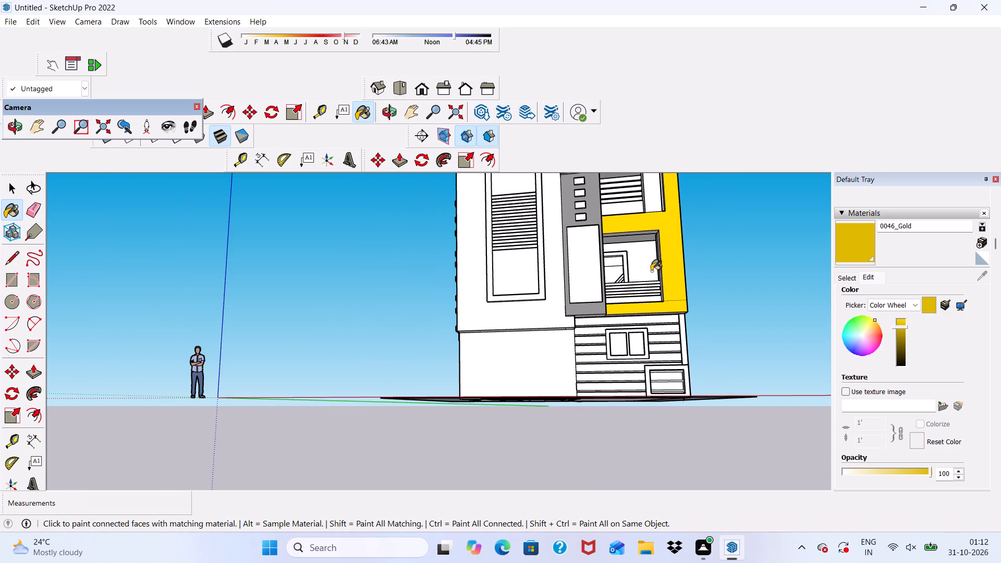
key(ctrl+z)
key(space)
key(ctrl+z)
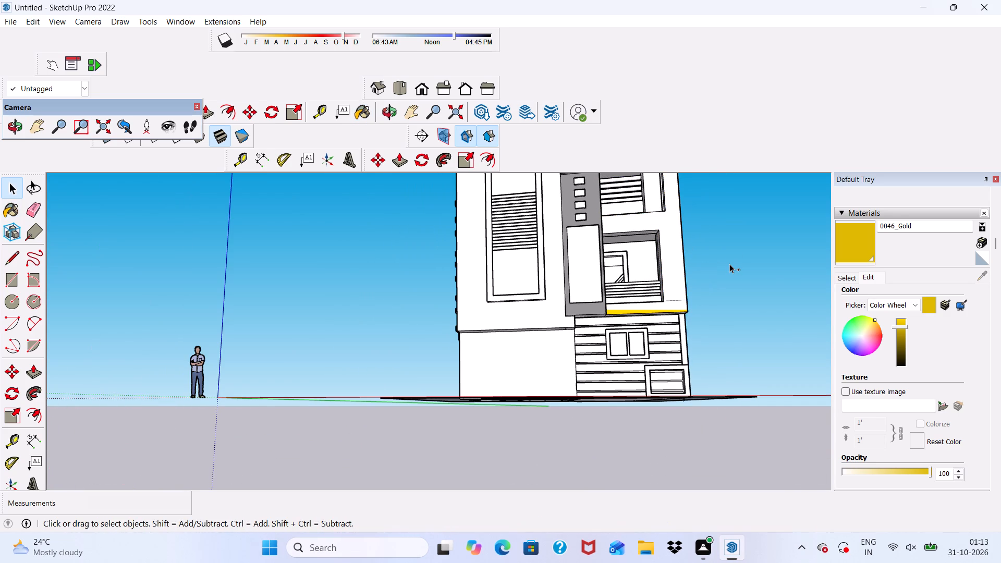
Draw a dividing line from the upper opening's bottom outer corner across to the facade's outer edge.
scroll(702, 235, up, 4)
scroll(699, 232, down, 1)
middle_drag(699, 232, 701, 269)
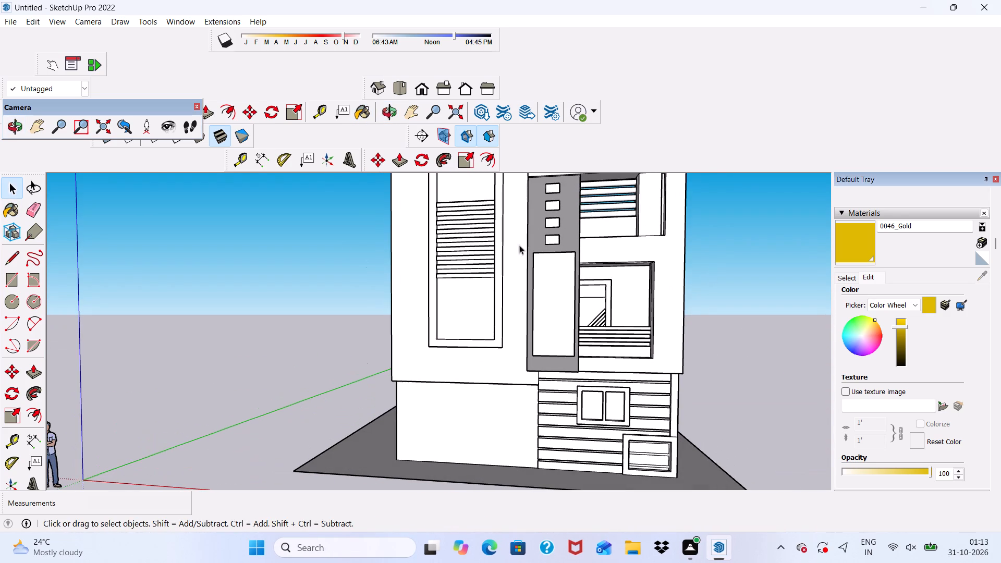
click(8, 257)
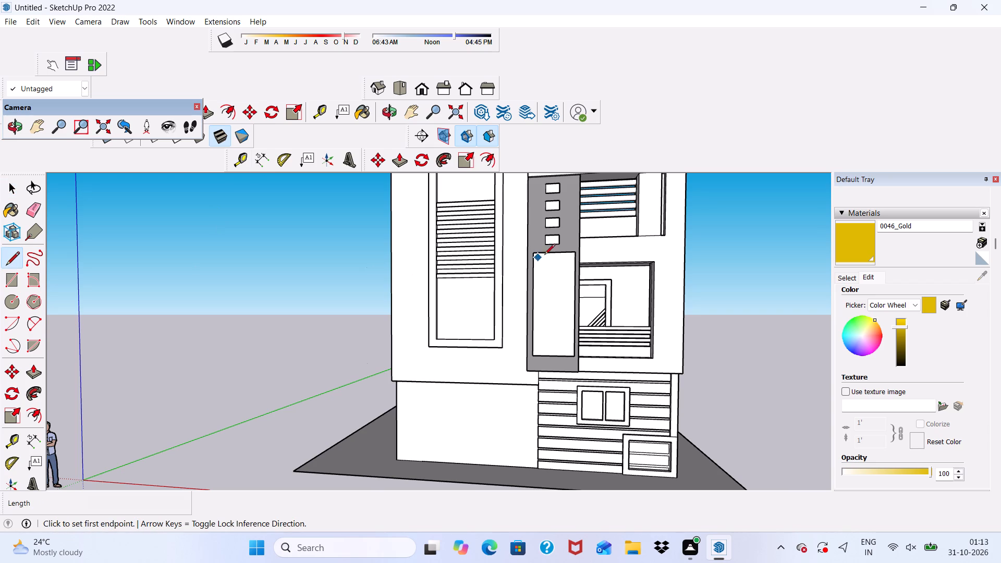
drag(664, 237, 673, 236)
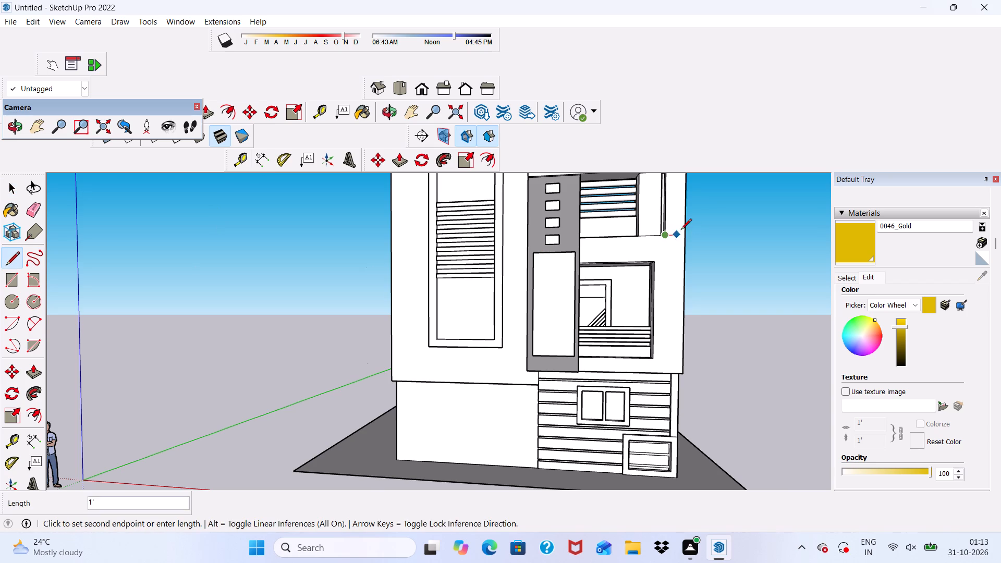
click(683, 232)
Paint the surround's front face below the dividing line, the balcony opening's top soffit and its inner side faces with 0046_Gold.
click(838, 240)
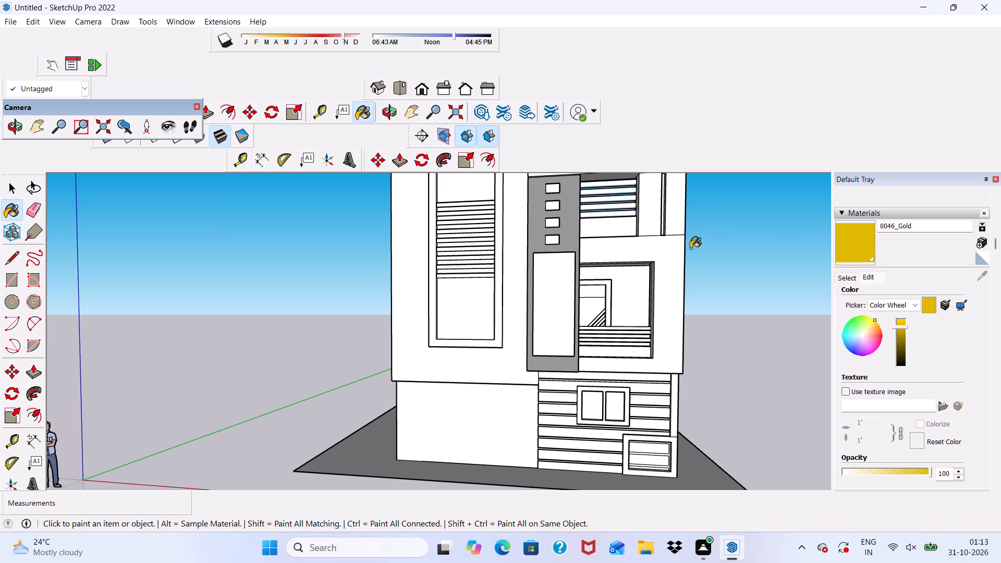
scroll(658, 253, up, 3)
click(656, 253)
middle_drag(664, 275, 706, 225)
scroll(649, 258, up, 5)
click(632, 257)
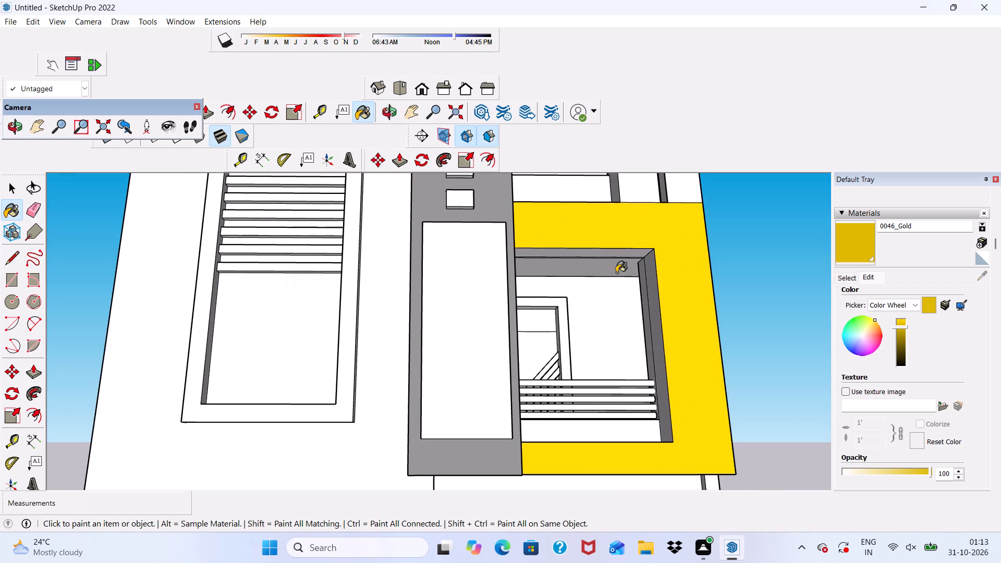
click(620, 258)
scroll(636, 261, up, 3)
click(663, 266)
scroll(645, 288, up, 3)
click(647, 287)
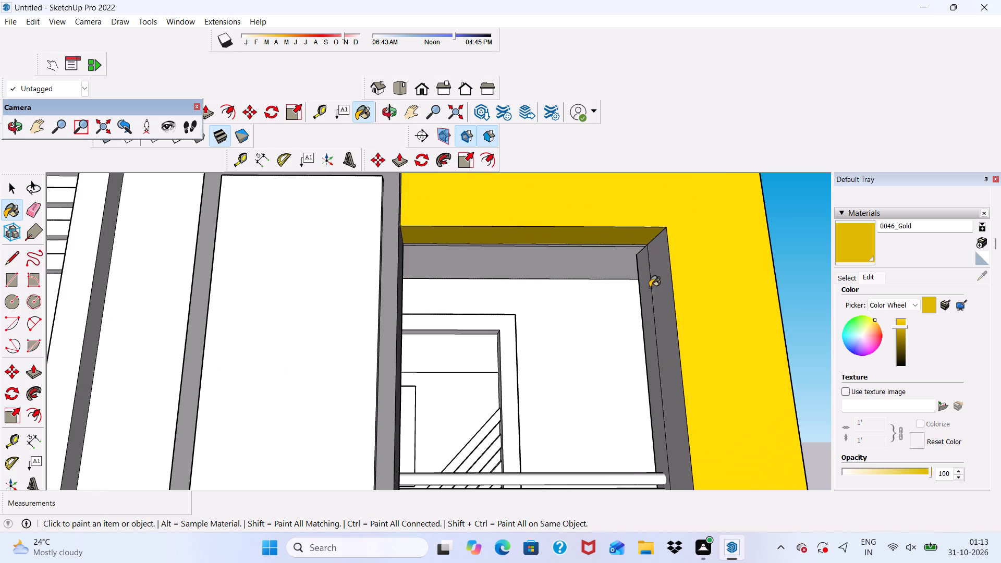
click(664, 274)
scroll(636, 276, up, 2)
click(648, 274)
scroll(613, 235, down, 7)
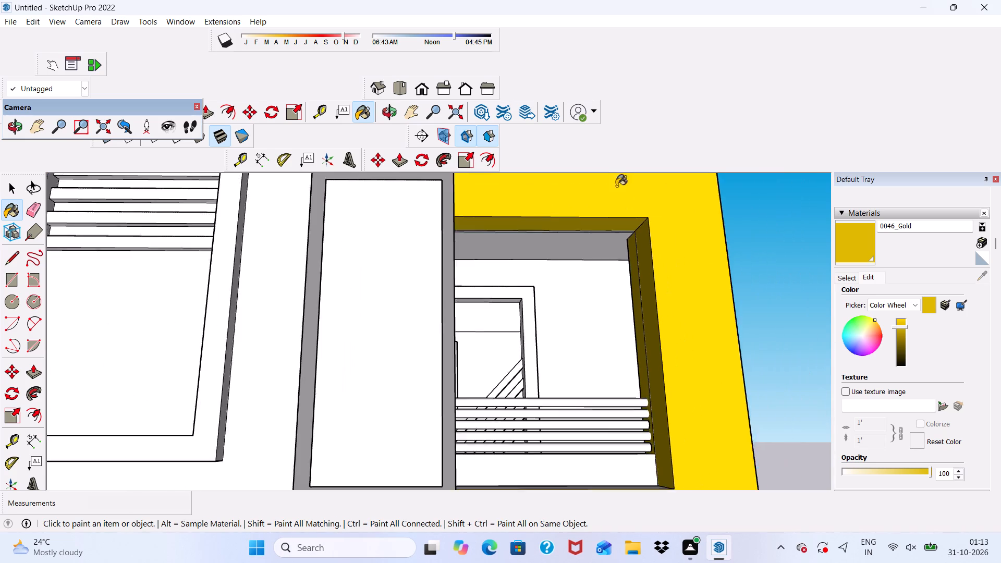
Paint the balcony opening's bottom ledge and the strips under the surround above the grooved wall with 0046_Gold.
scroll(616, 186, down, 2)
middle_drag(665, 288, 630, 336)
scroll(613, 209, down, 3)
scroll(608, 385, up, 4)
middle_drag(607, 375, 580, 412)
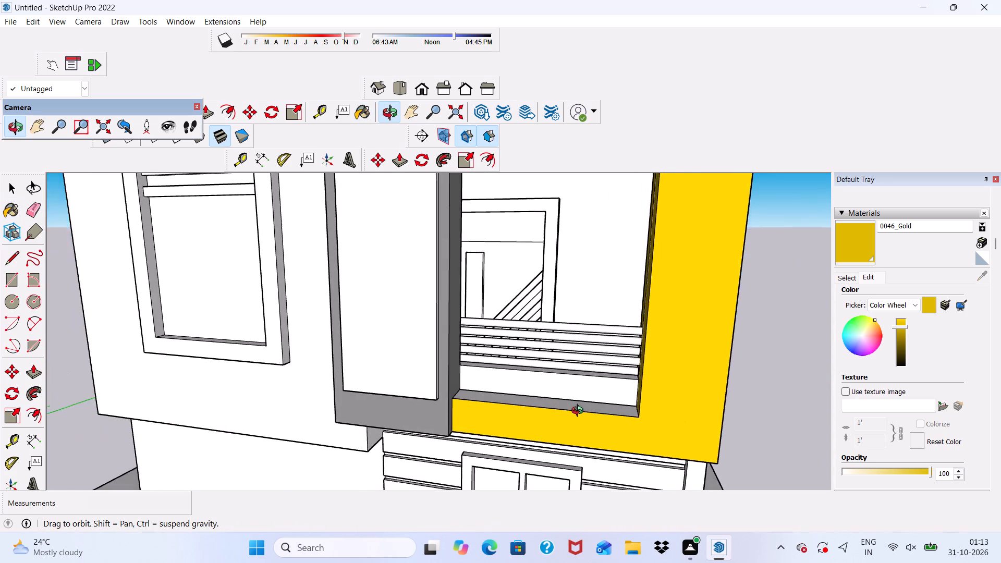
scroll(580, 412, up, 4)
middle_drag(580, 412, 580, 412)
click(582, 403)
scroll(584, 408, down, 2)
middle_drag(620, 288, 680, 163)
scroll(635, 430, up, 2)
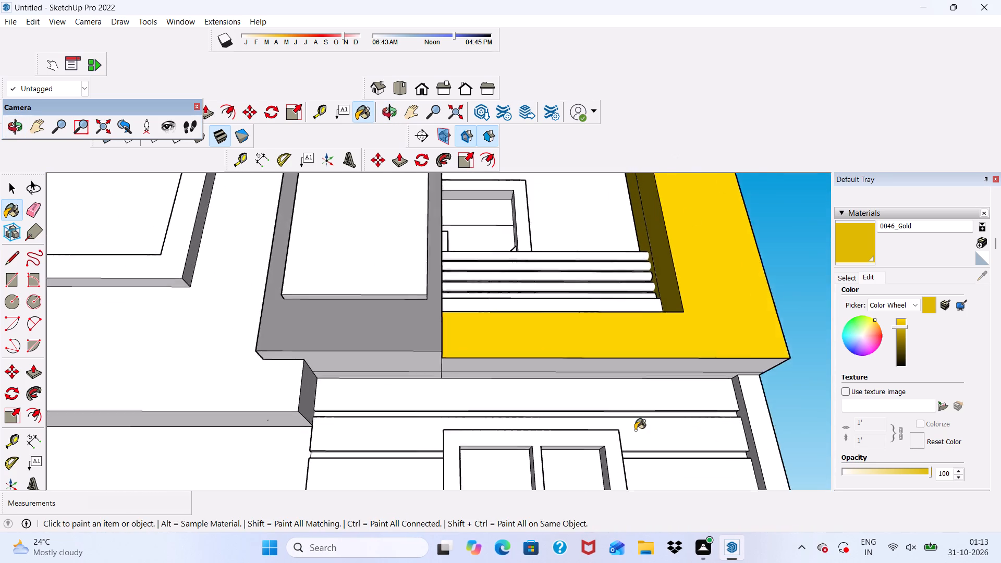
scroll(635, 430, up, 3)
click(621, 337)
click(609, 352)
Paint both parts of the surround's outer side edge with 0046_Gold.
scroll(590, 363, down, 5)
middle_drag(669, 386, 505, 403)
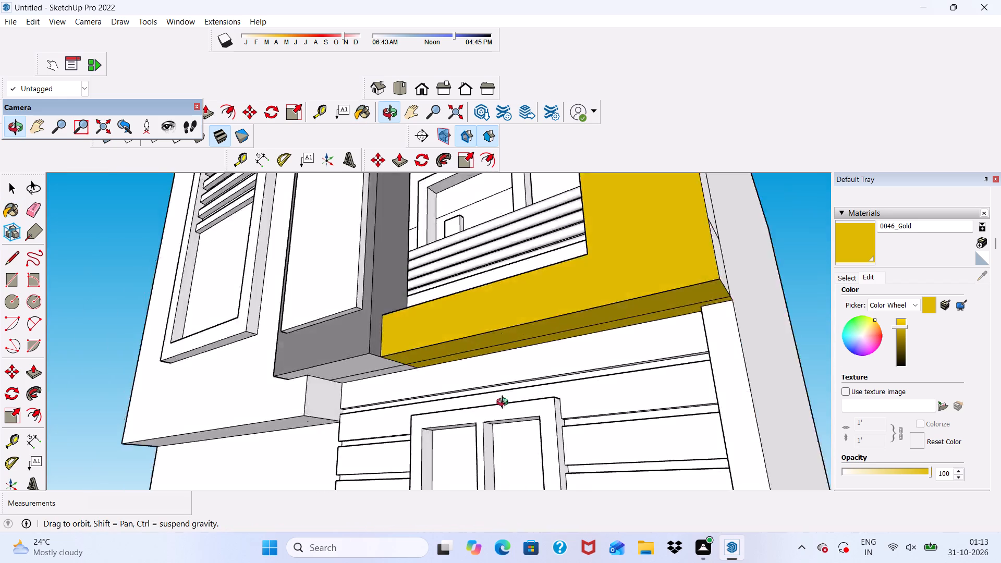
middle_drag(505, 403, 425, 462)
click(503, 361)
click(494, 297)
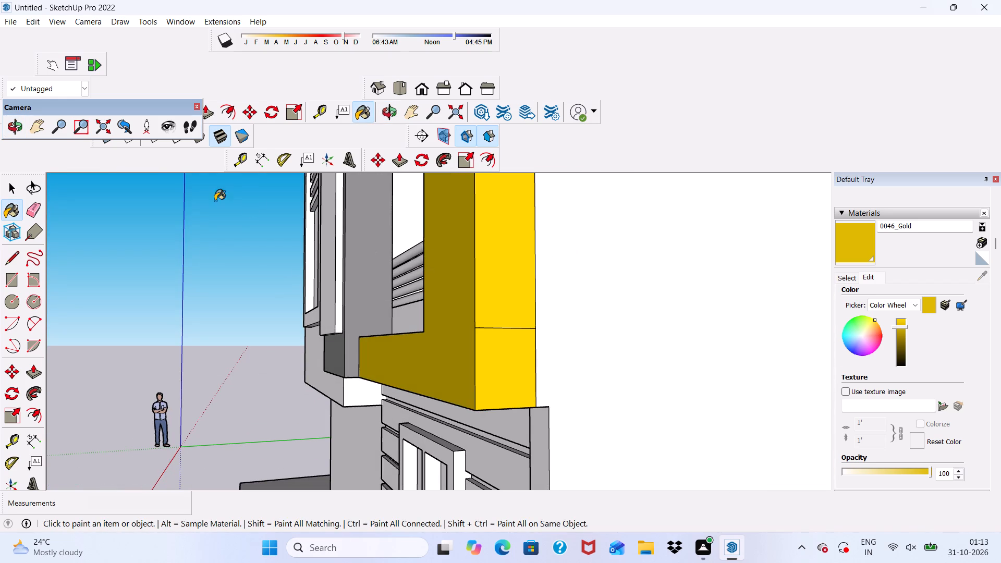
scroll(232, 197, down, 11)
middle_drag(414, 319, 503, 454)
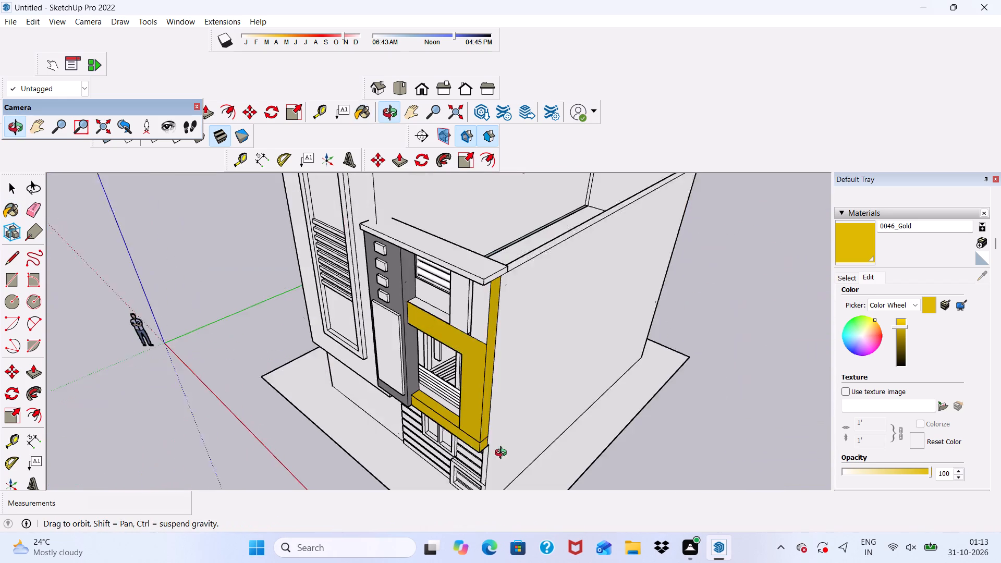
Paint the bottom ledge of the upper opening with 0046_Gold, including the small ledge pieces beside the column.
middle_drag(503, 454, 504, 461)
scroll(487, 389, up, 4)
scroll(409, 323, up, 4)
click(429, 293)
scroll(423, 300, up, 2)
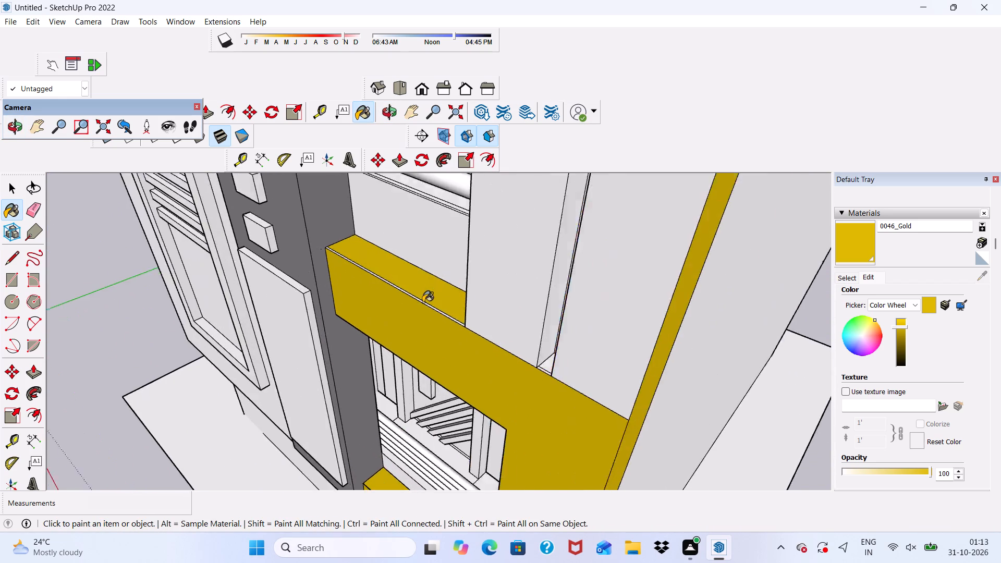
scroll(423, 302, up, 14)
click(435, 301)
scroll(435, 296, down, 10)
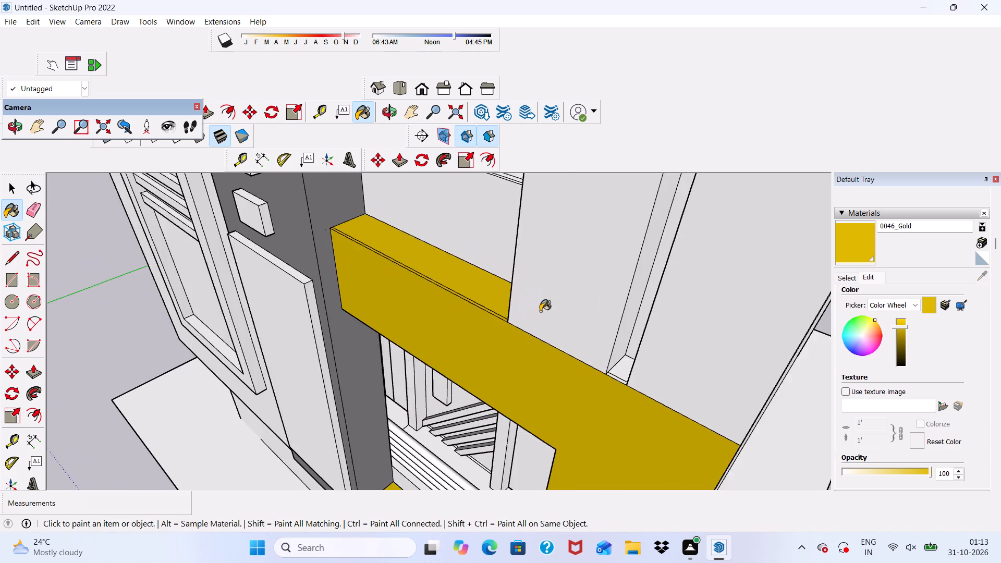
scroll(540, 311, down, 6)
middle_drag(597, 340, 626, 339)
scroll(626, 339, up, 9)
click(625, 317)
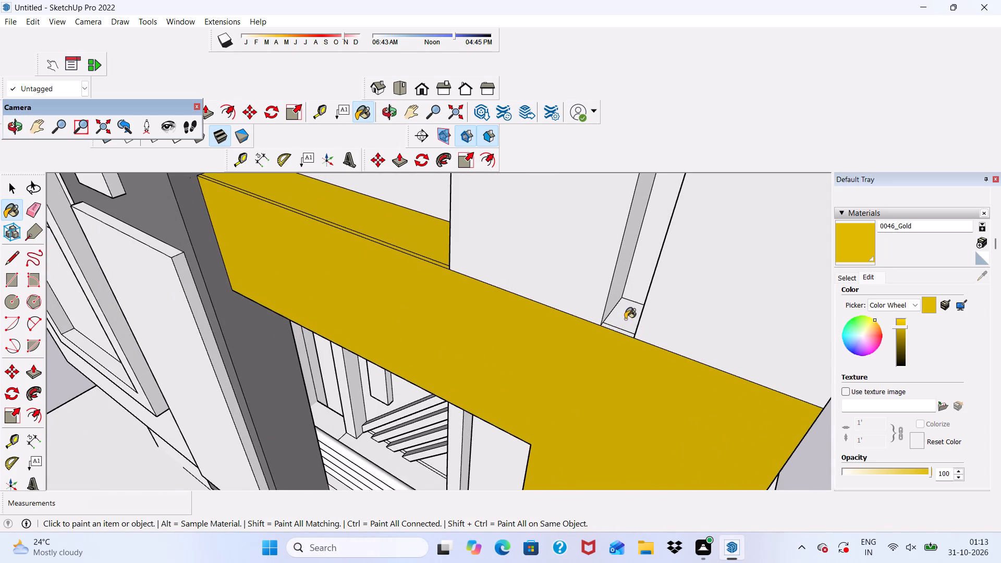
click(625, 333)
Inspect the painted facades from the front, side and rear, ending at the grooved ground-floor wall.
scroll(615, 292, down, 6)
middle_drag(534, 281, 740, 248)
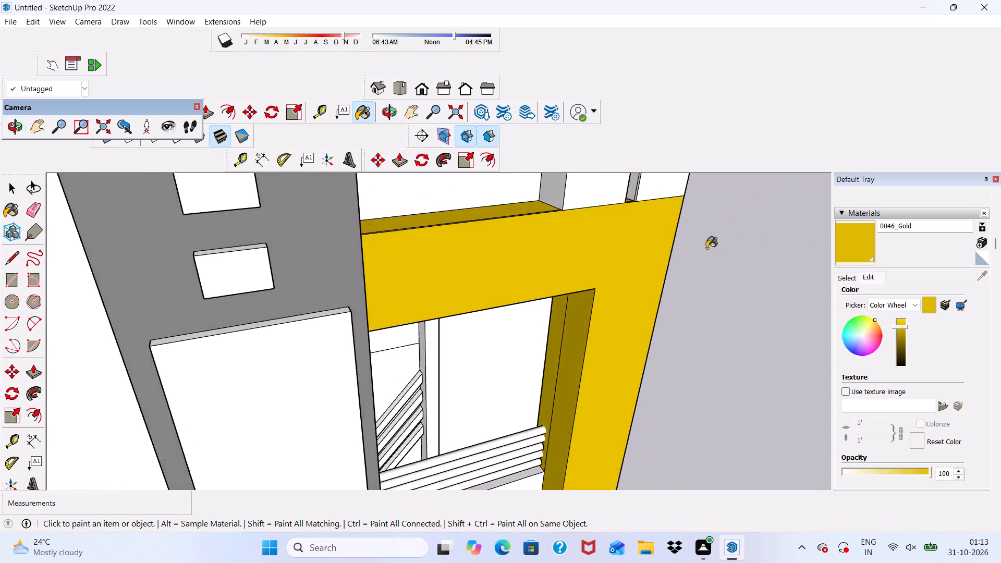
scroll(680, 238, up, 1)
scroll(617, 230, down, 20)
scroll(617, 230, down, 3)
middle_drag(581, 293, 792, 229)
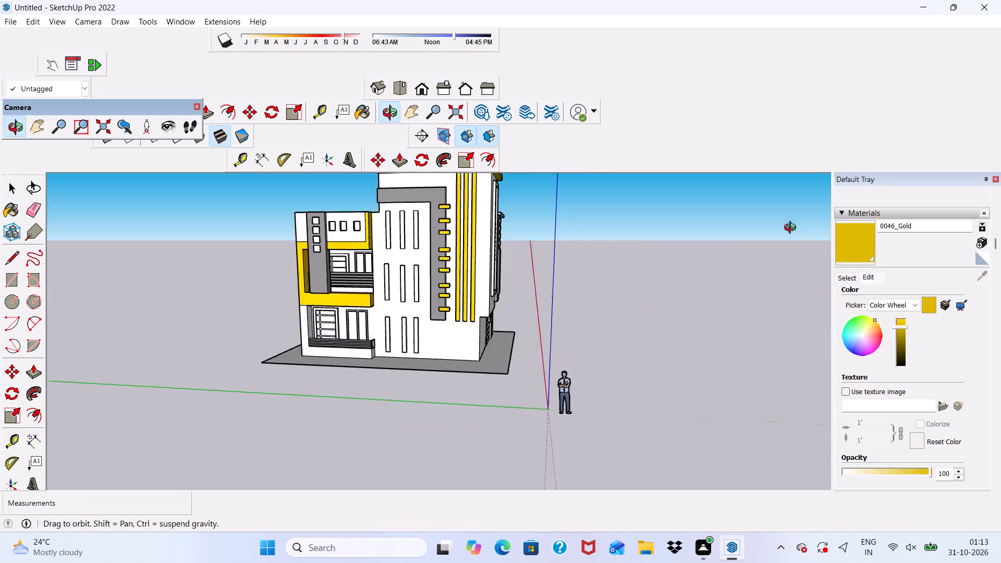
middle_drag(792, 229, 262, 305)
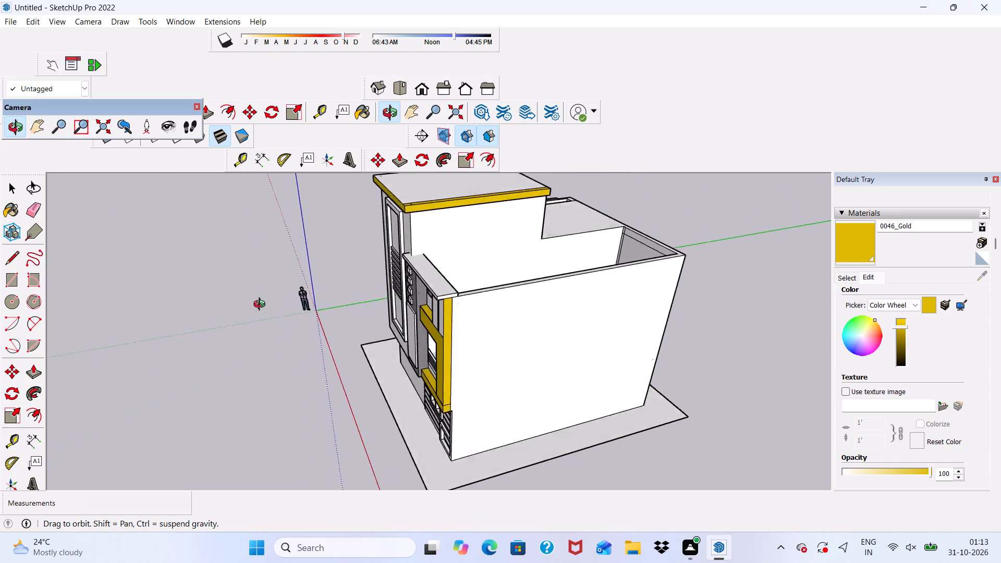
middle_drag(262, 305, 461, 248)
scroll(512, 323, up, 9)
key(space)
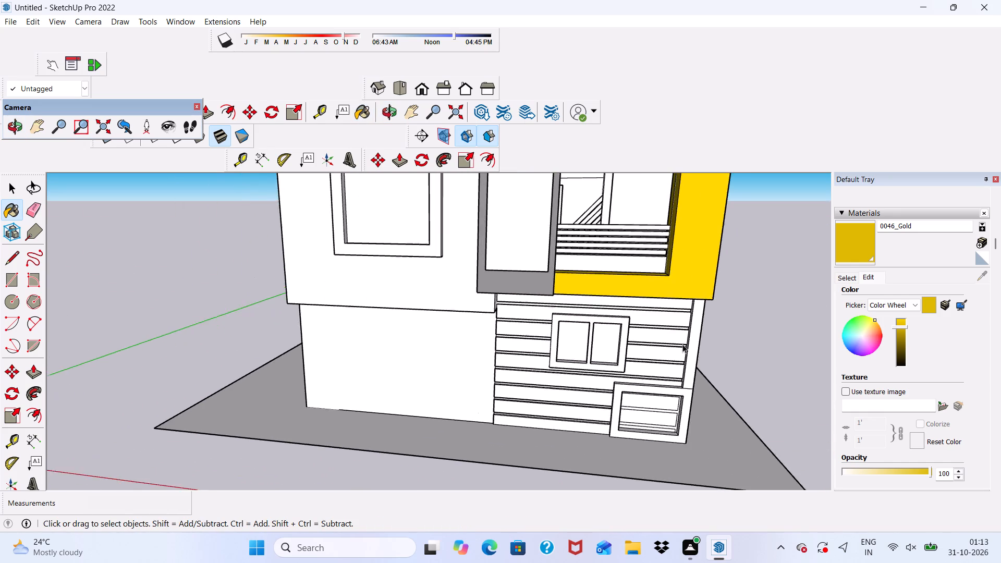
scroll(831, 299, up, 4)
scroll(856, 296, down, 1)
Paint the grooved ground-floor wall's top two planks and the two planks left of the two-pane window with 0035_Tan.
click(845, 317)
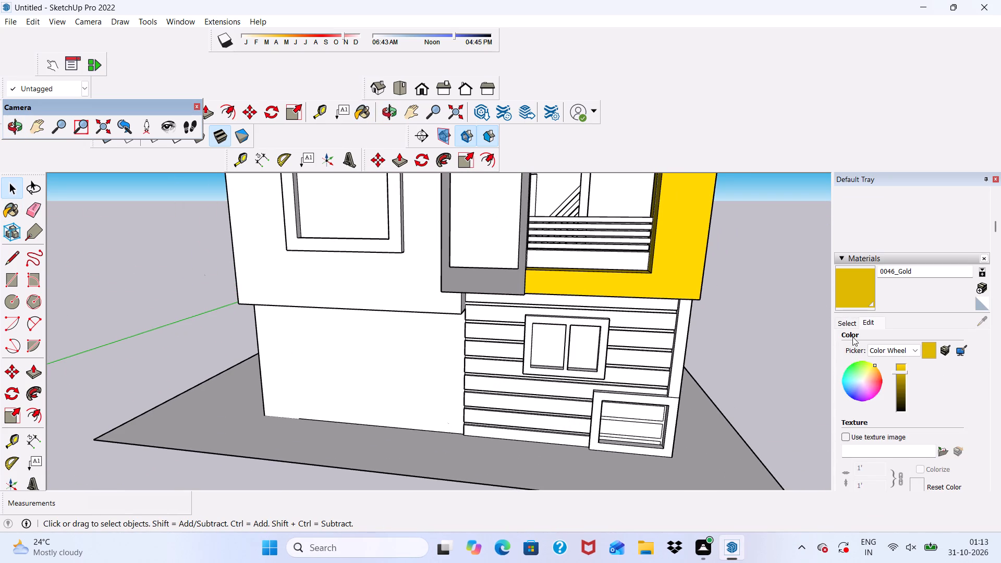
click(847, 325)
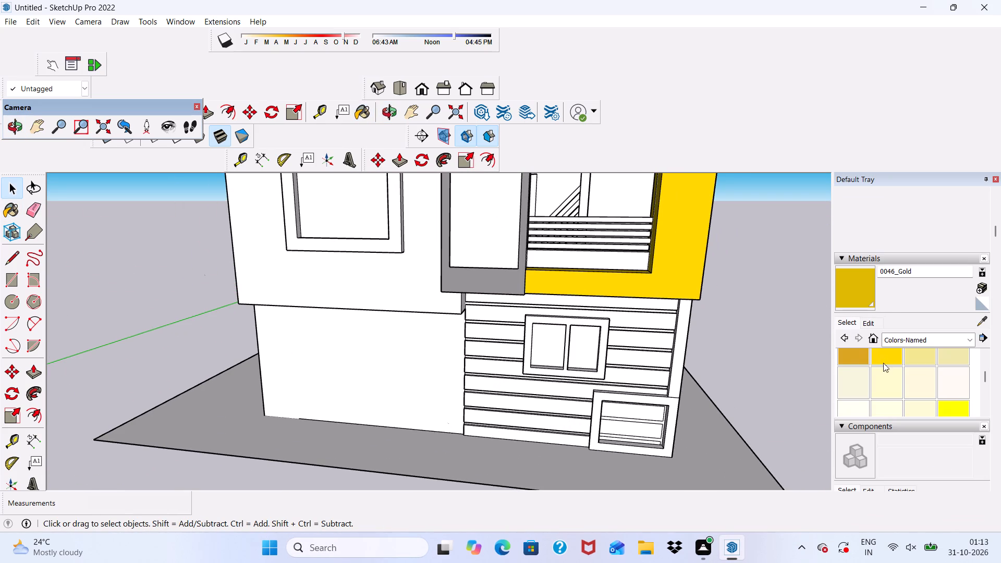
scroll(896, 366, down, 2)
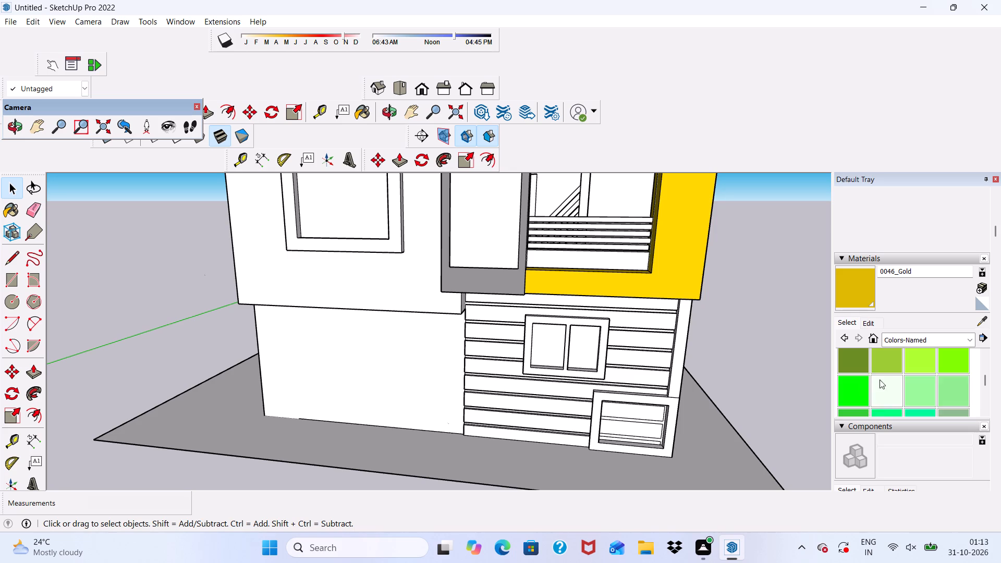
scroll(883, 378, up, 4)
click(914, 372)
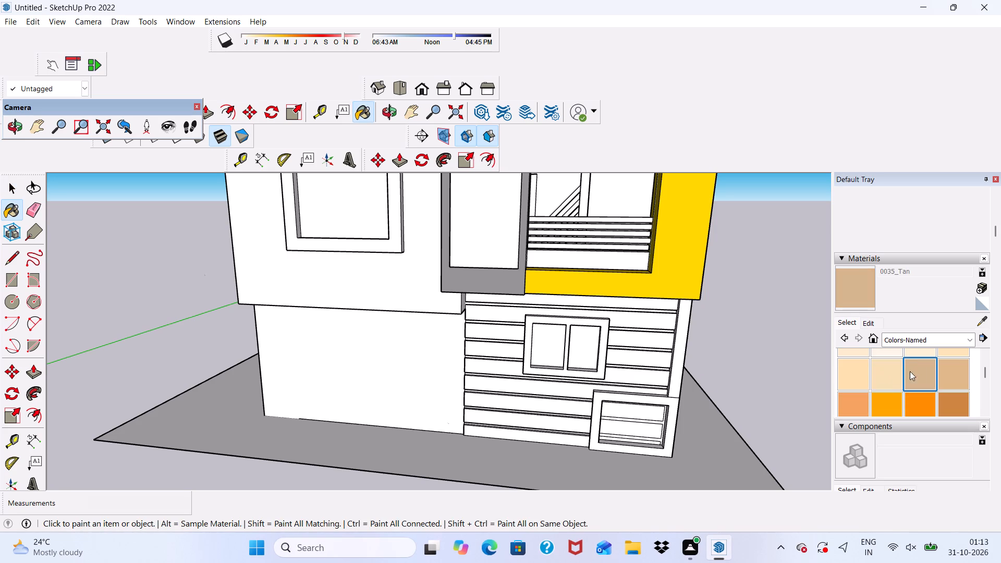
scroll(570, 380, up, 4)
middle_drag(545, 341, 538, 286)
scroll(492, 212, up, 4)
click(478, 271)
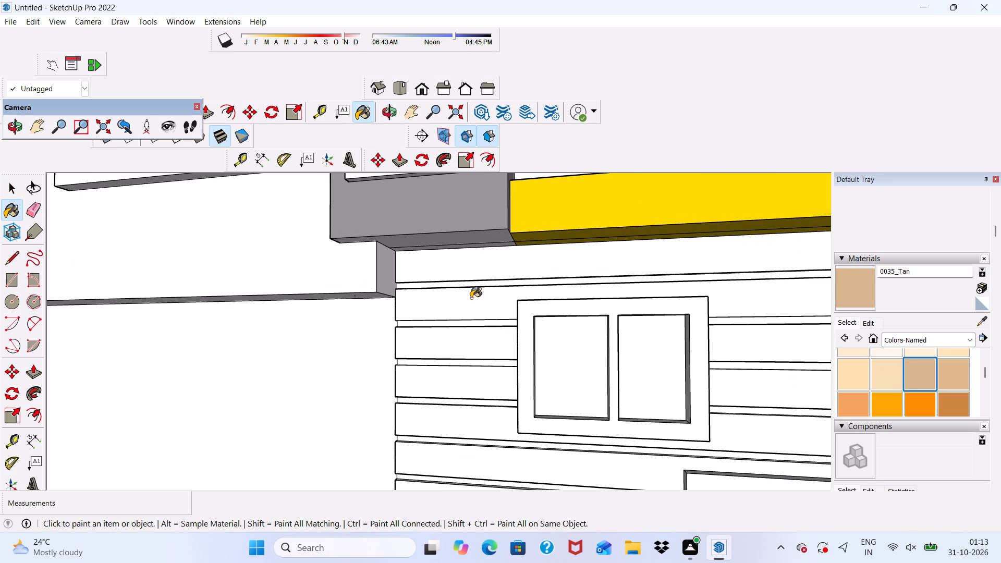
scroll(437, 321, up, 1)
click(441, 307)
click(421, 333)
scroll(388, 286, down, 5)
scroll(424, 366, up, 5)
click(420, 353)
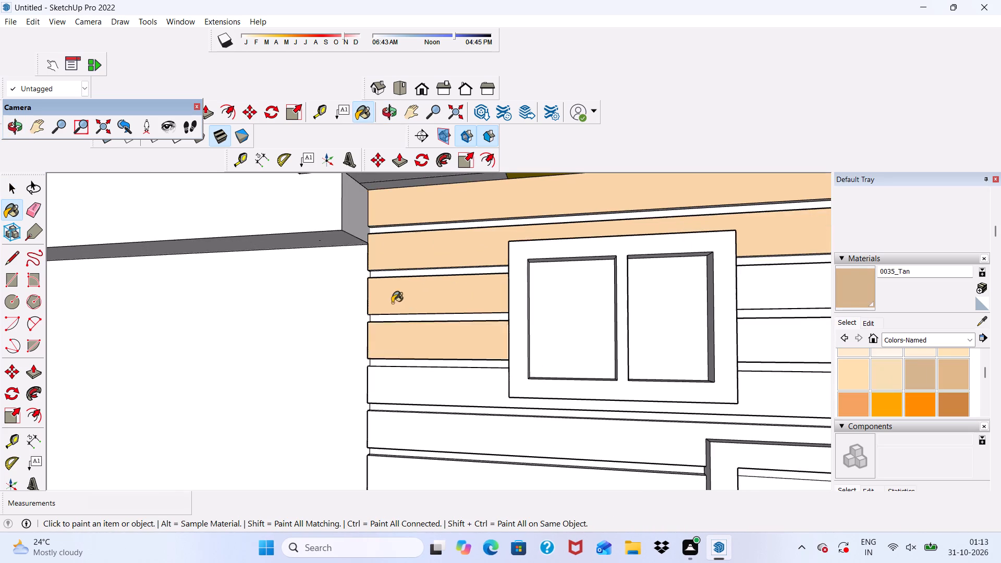
Darken the 0035_Tan material slightly.
scroll(392, 303, down, 5)
scroll(400, 384, up, 1)
click(863, 325)
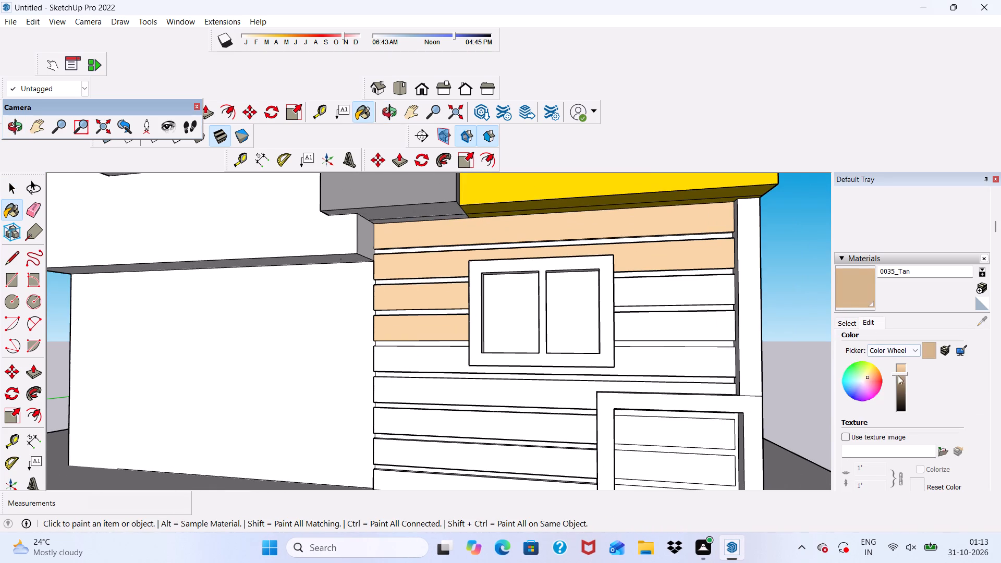
click(899, 376)
Paint the planks right of the two-pane window and the two planks below them with 0035_Tan.
scroll(597, 309, up, 3)
click(682, 279)
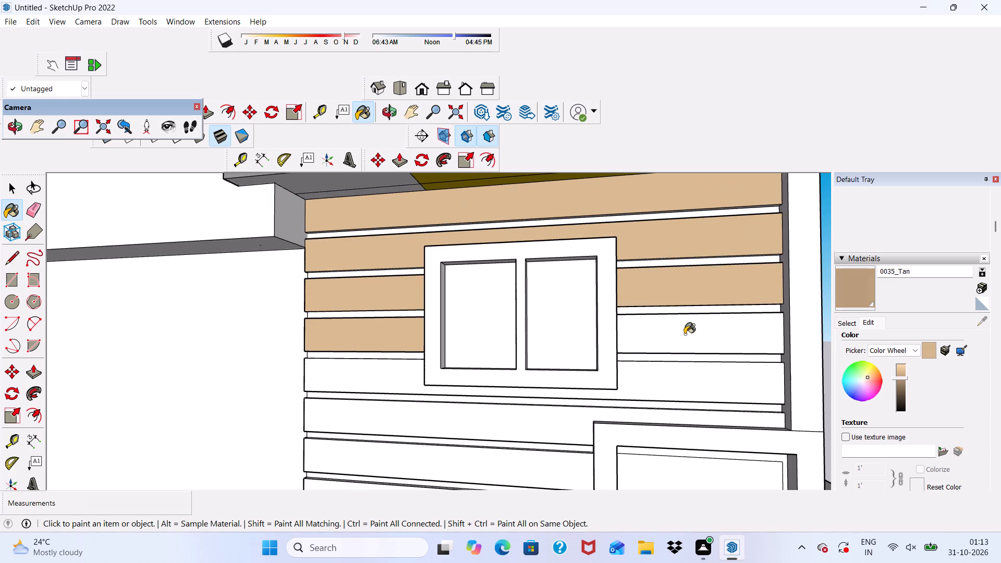
click(682, 341)
scroll(569, 272, down, 5)
scroll(612, 356, up, 5)
click(614, 337)
click(613, 391)
Paint the remaining planks down to the ground beside the lower framed opening, plus the lowest groove, with 0035_Tan.
scroll(560, 358, down, 5)
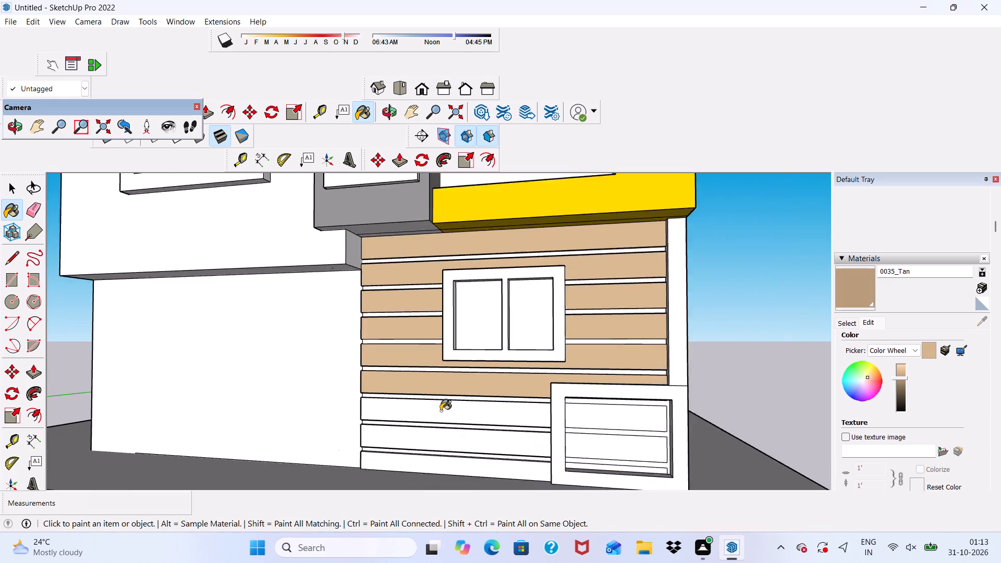
scroll(441, 411, up, 6)
click(440, 407)
scroll(365, 249, down, 6)
scroll(418, 353, up, 7)
click(386, 370)
click(384, 422)
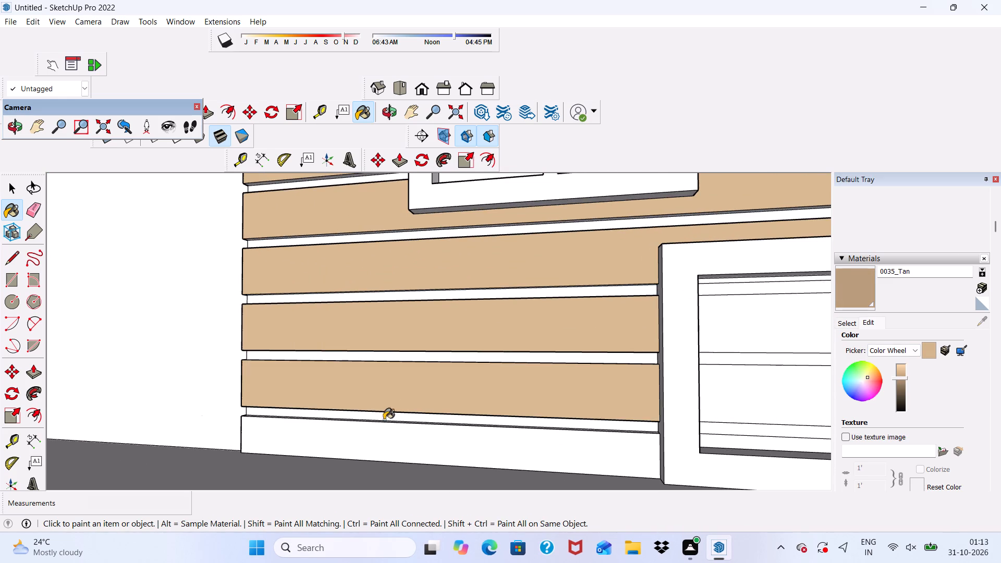
scroll(375, 354, down, 2)
click(349, 408)
click(325, 432)
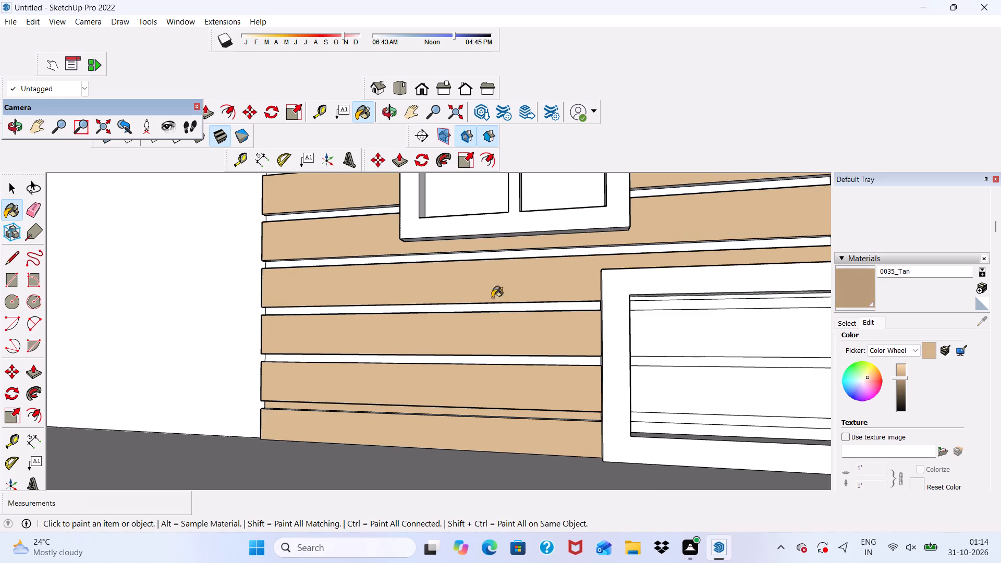
Paint the bottom plank's top ledge and the ledge and back face of the groove above it with 0035_Tan.
scroll(516, 255, down, 3)
middle_drag(600, 255, 624, 366)
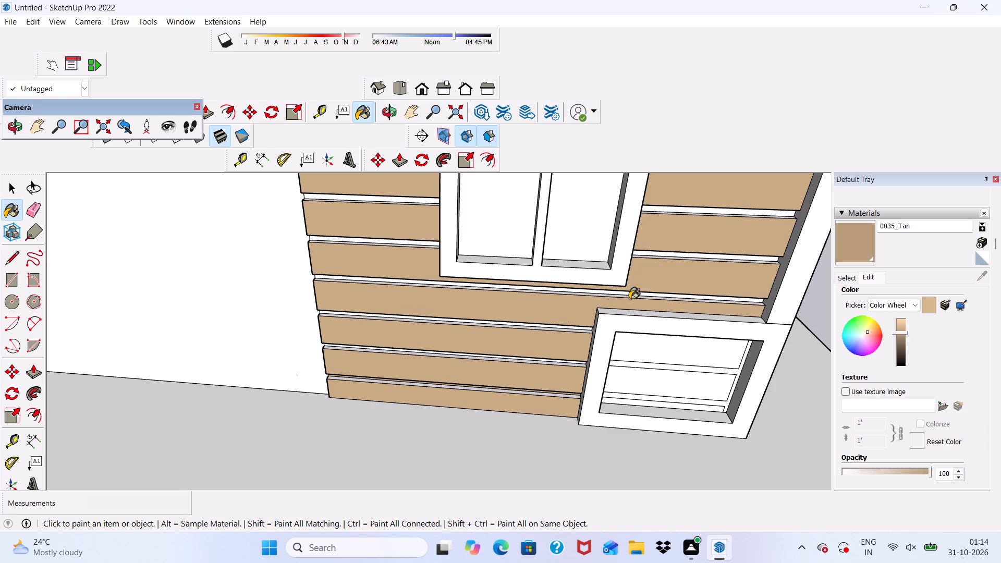
scroll(630, 299, up, 1)
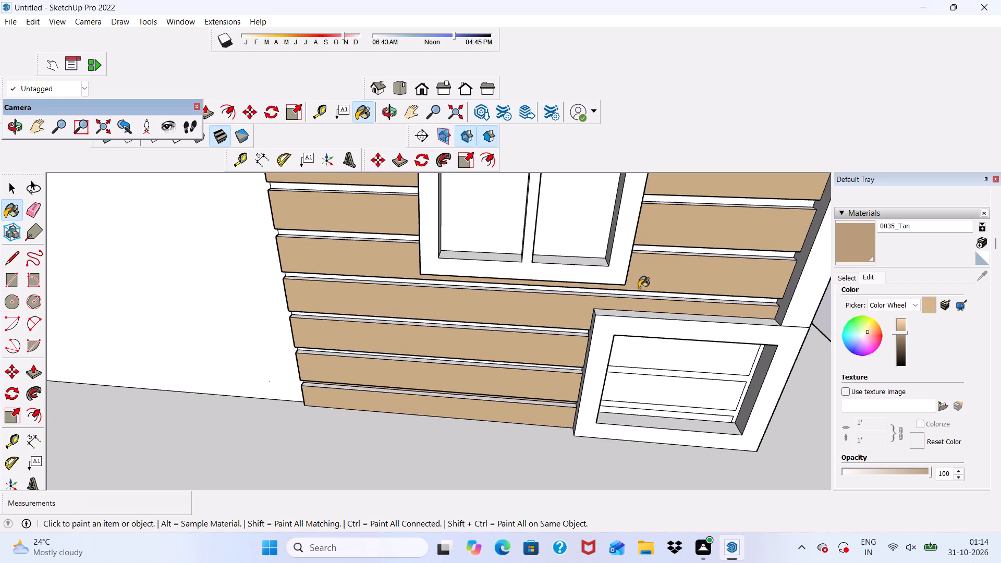
scroll(618, 238, down, 2)
middle_drag(471, 384, 421, 397)
scroll(420, 397, up, 8)
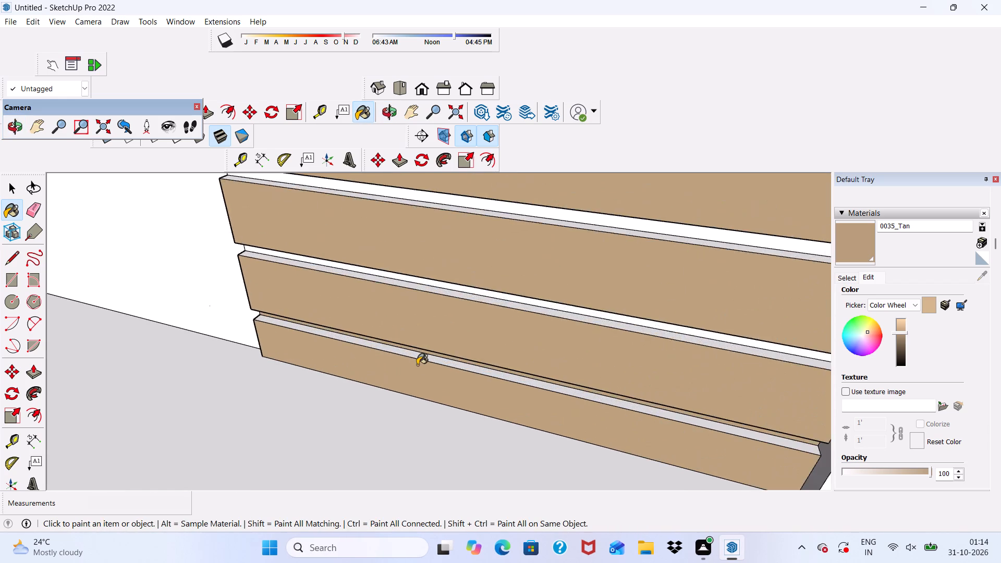
scroll(417, 365, up, 4)
click(428, 353)
scroll(509, 249, up, 1)
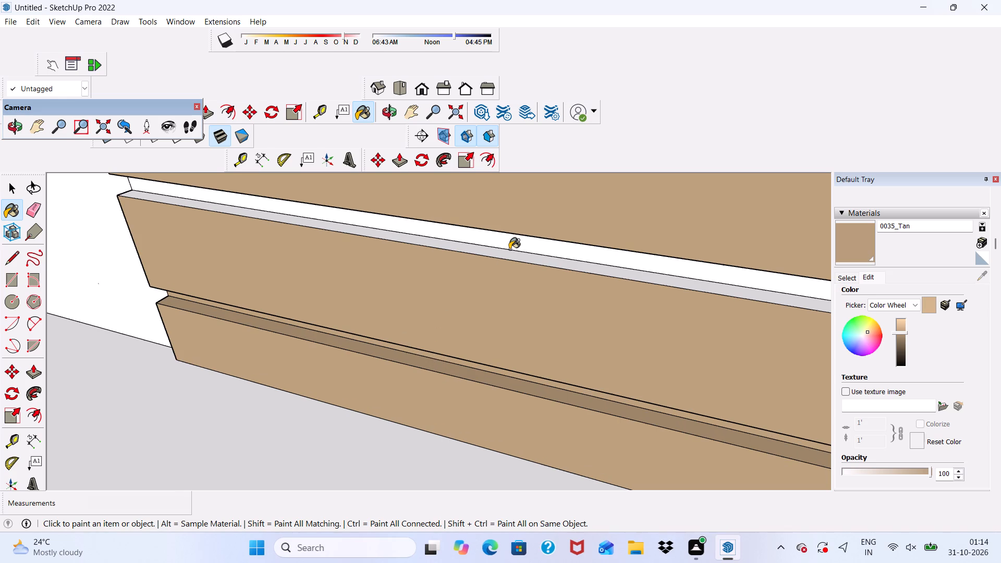
click(509, 249)
click(520, 239)
click(514, 254)
scroll(487, 256, down, 10)
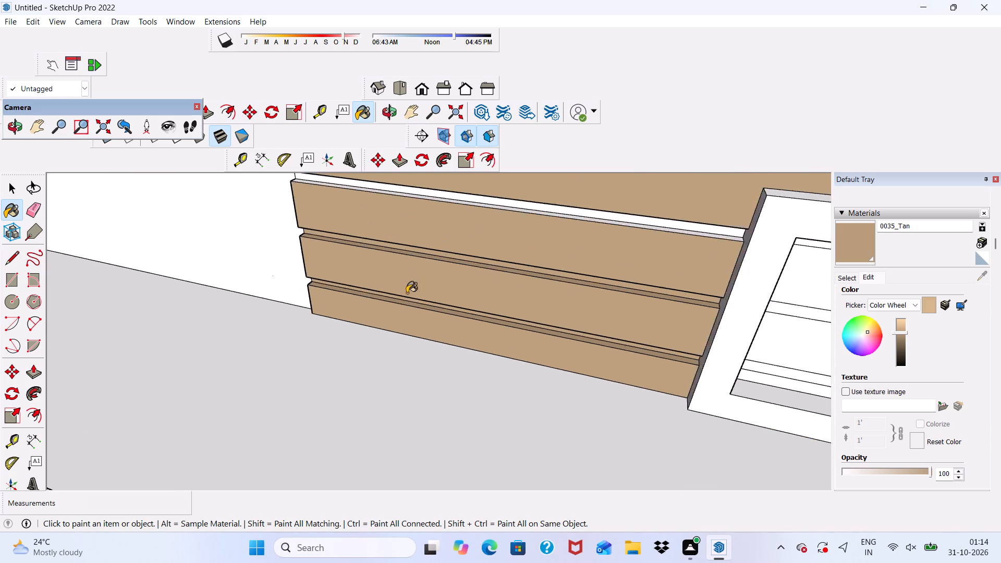
Paint the ledges and back faces of the next two grooves, up to just below the two-pane window, with 0035_Tan.
scroll(407, 293, down, 2)
scroll(487, 262, up, 11)
click(506, 215)
click(510, 205)
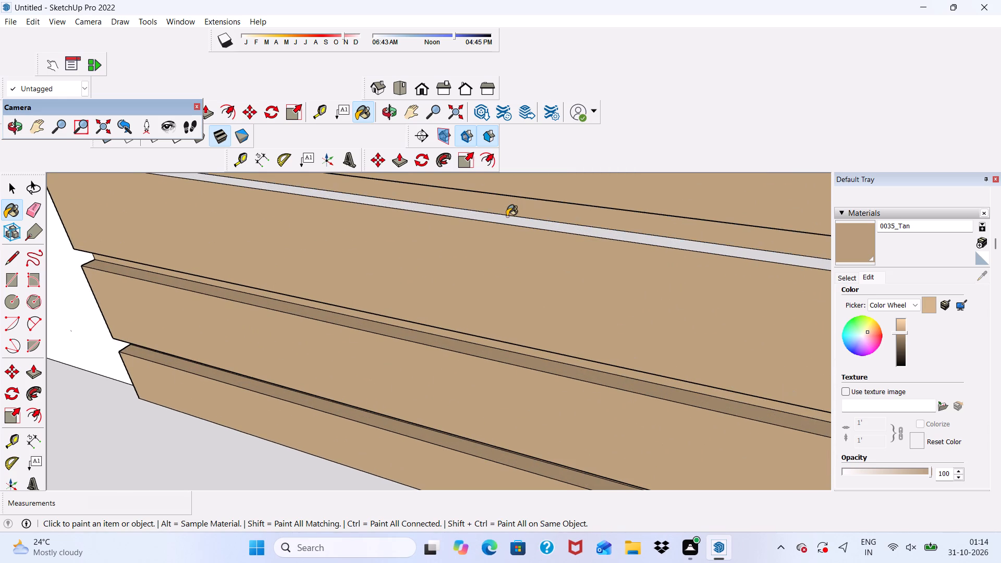
click(507, 216)
scroll(491, 260, down, 17)
scroll(573, 265, up, 10)
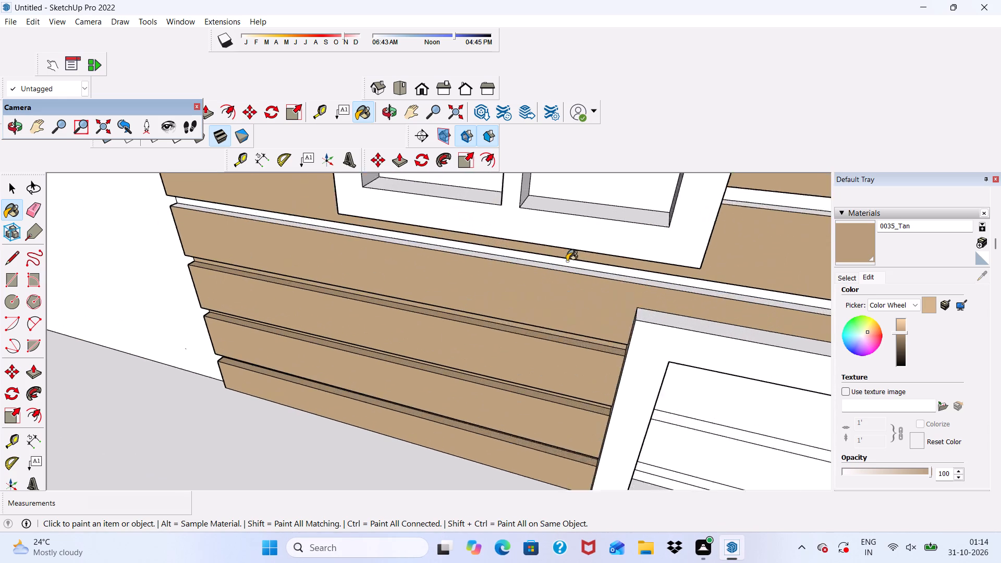
scroll(567, 261, up, 1)
click(554, 271)
click(556, 265)
scroll(560, 262, down, 6)
scroll(419, 265, down, 5)
scroll(370, 261, up, 4)
scroll(373, 260, down, 2)
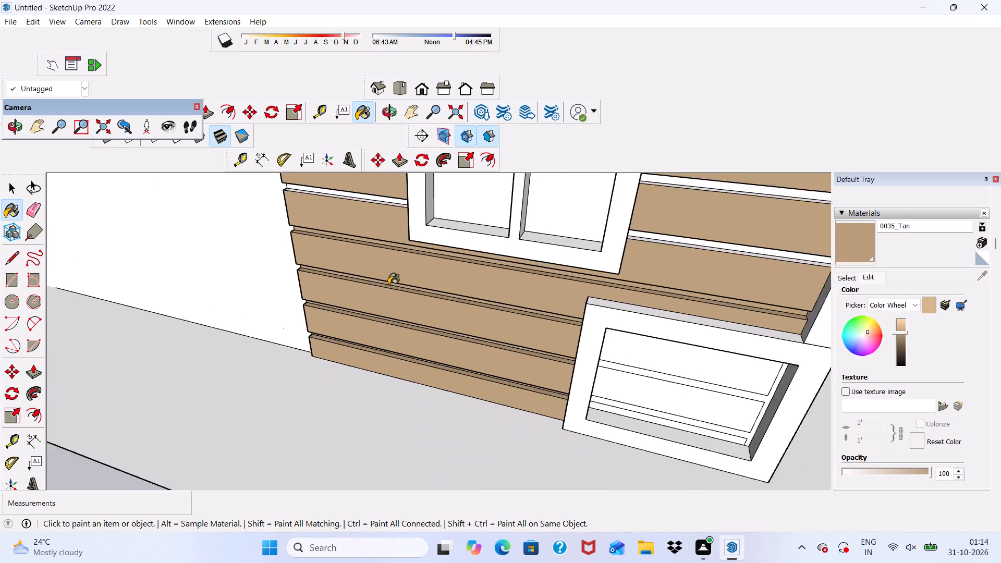
Paint the plank ledges and recessed strips in the grooves left of the two-pane window with 0035_Tan.
scroll(388, 285, down, 6)
middle_drag(409, 283, 506, 340)
scroll(500, 332, down, 1)
scroll(394, 251, up, 12)
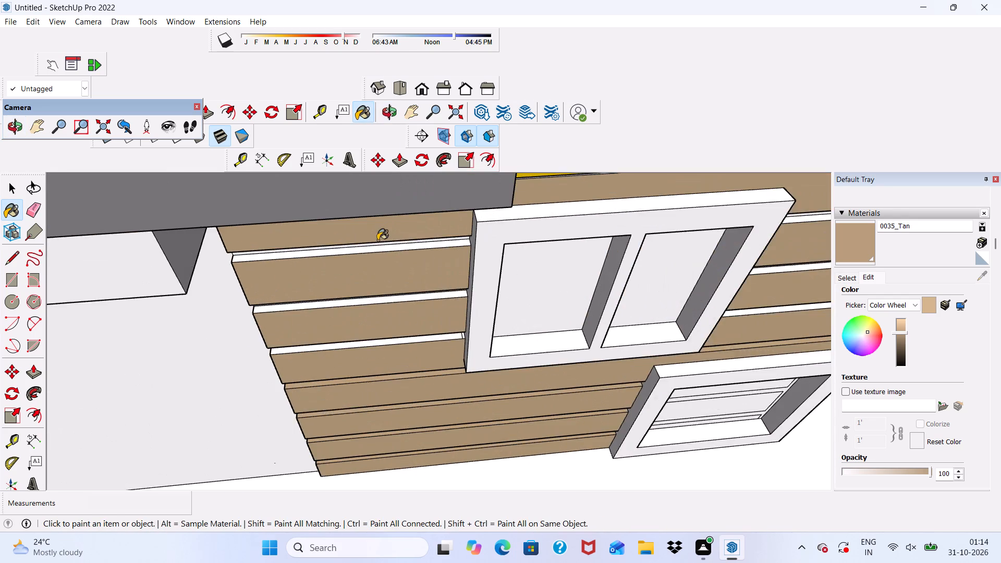
scroll(377, 240, up, 4)
click(374, 248)
scroll(376, 247, up, 4)
click(384, 238)
scroll(386, 238, down, 1)
scroll(351, 354, up, 1)
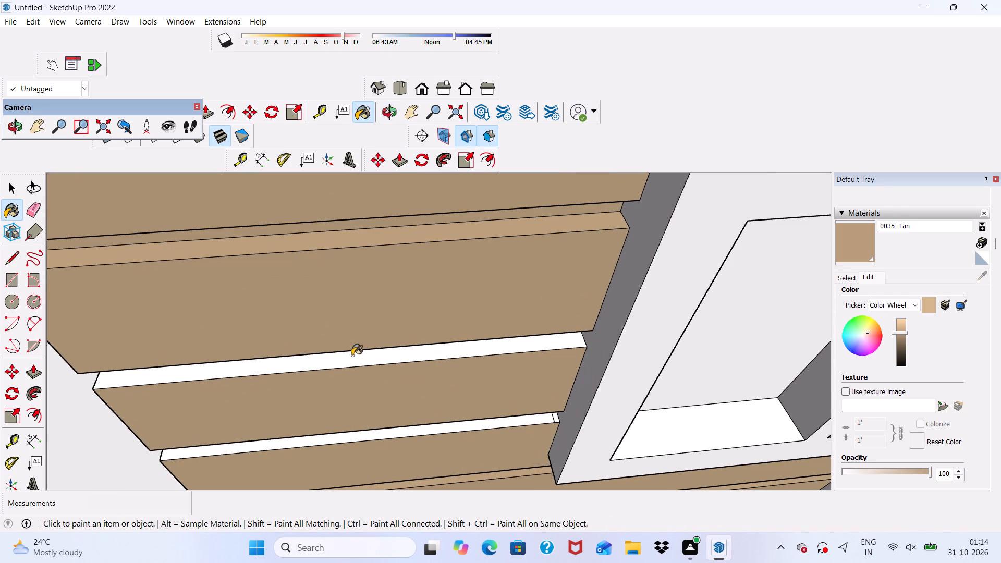
click(355, 365)
scroll(356, 364, up, 1)
scroll(345, 384, down, 3)
click(347, 430)
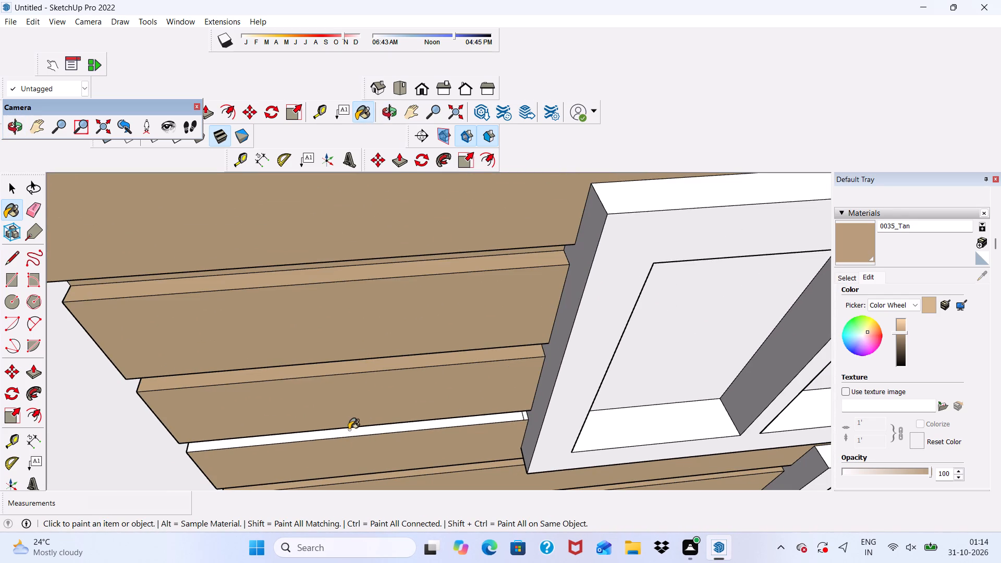
Paint the remaining groove back faces left of the two-pane window and a plank underside there with 0035_Tan.
middle_drag(346, 414, 368, 210)
scroll(325, 336, up, 2)
drag(296, 367, 295, 384)
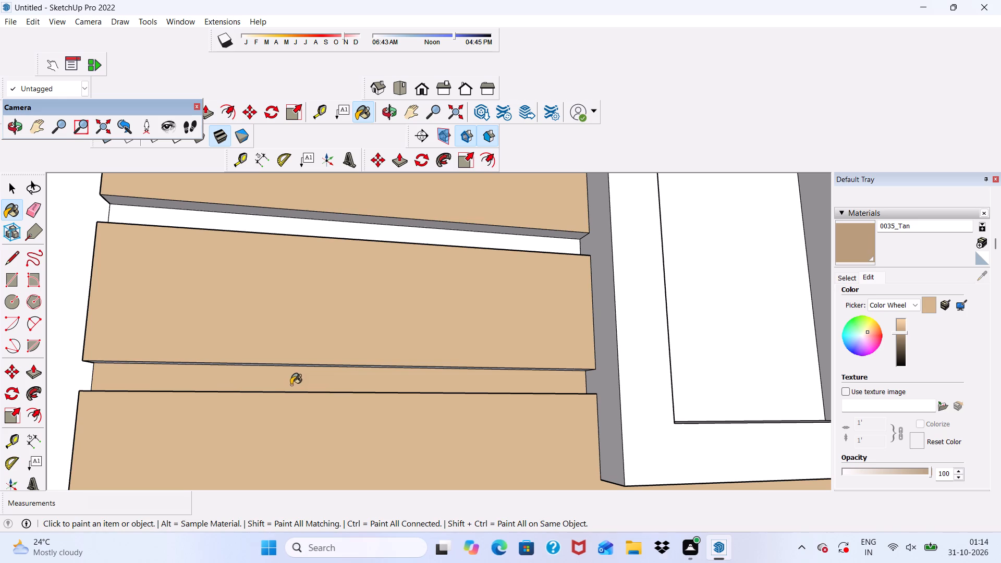
click(297, 363)
scroll(322, 259, up, 2)
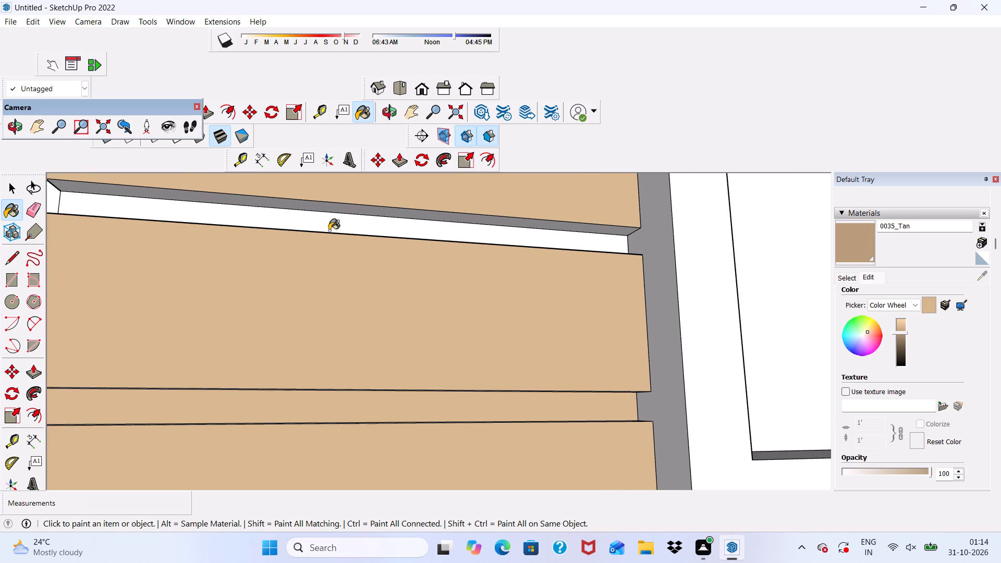
click(331, 226)
click(343, 206)
Paint the unpainted plank undersides left of and just above the two-pane window with 0035_Tan.
scroll(349, 215, down, 4)
middle_drag(349, 210, 346, 142)
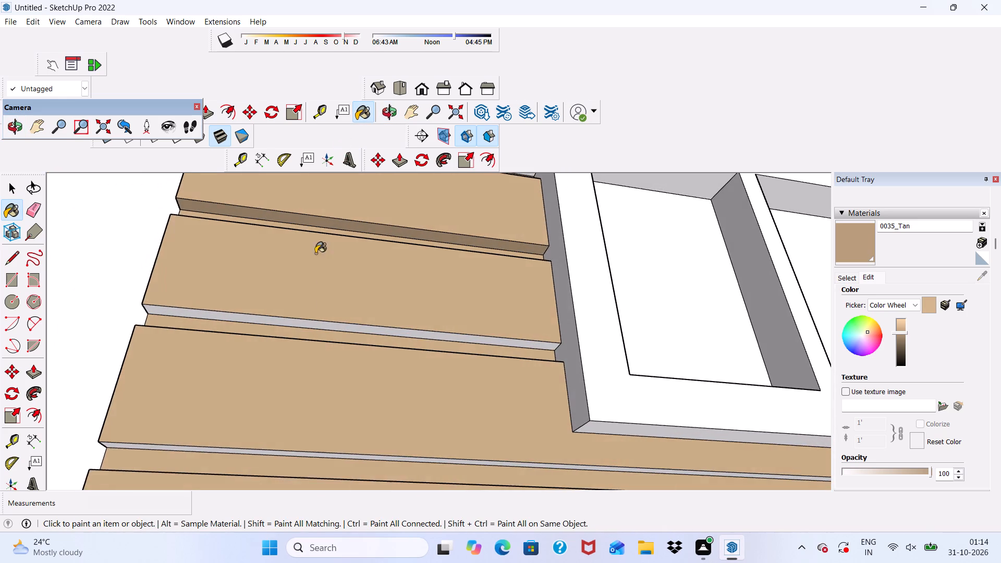
scroll(305, 315, up, 5)
click(307, 325)
scroll(312, 273, down, 9)
scroll(328, 403, up, 2)
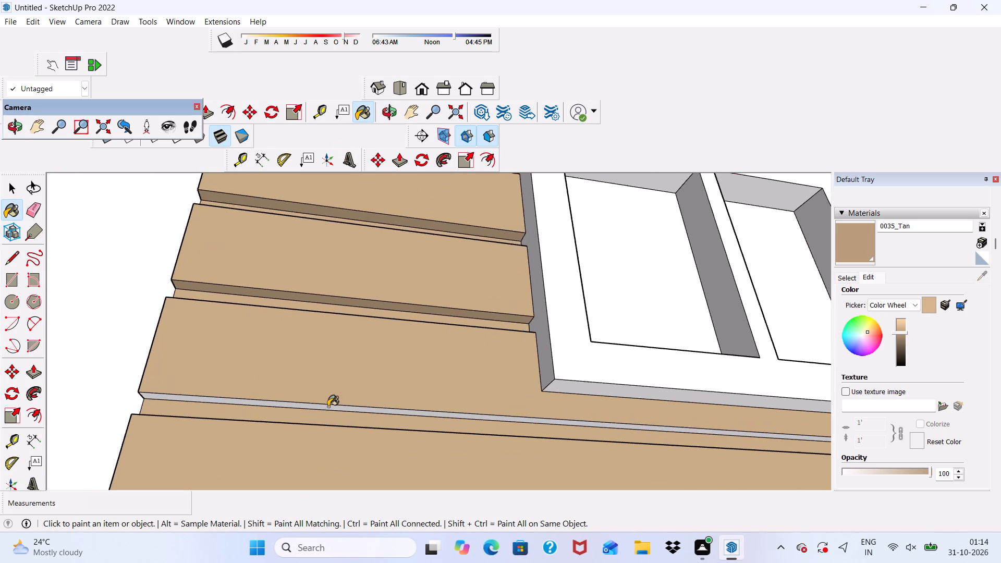
scroll(328, 407, up, 1)
click(327, 408)
scroll(328, 397, down, 11)
scroll(390, 250, up, 5)
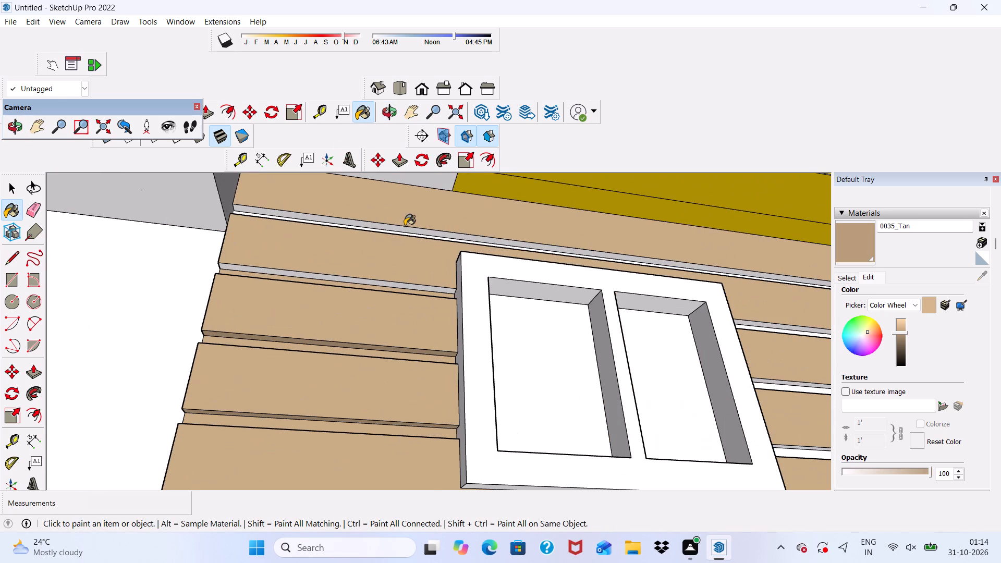
click(397, 227)
scroll(387, 259, up, 3)
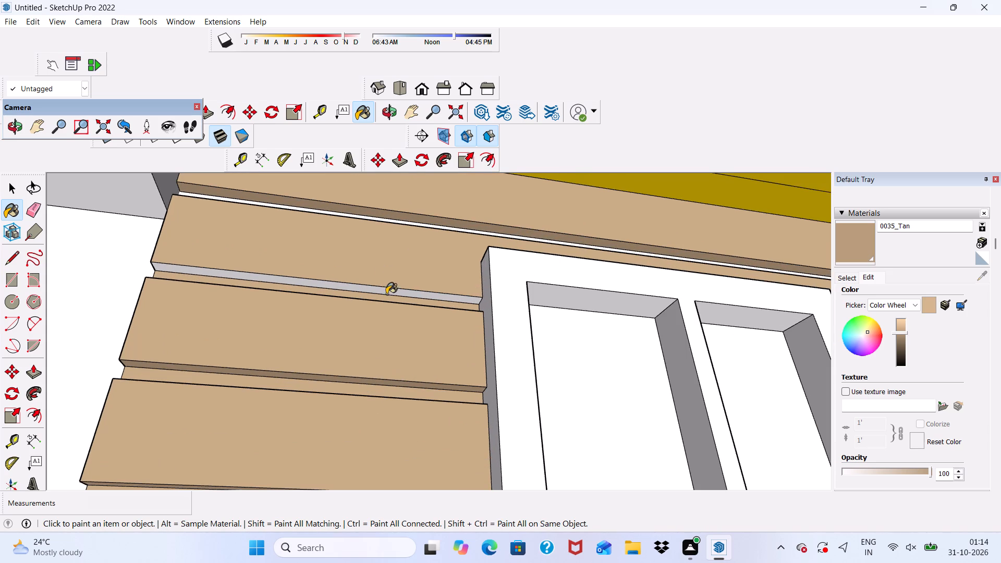
click(388, 291)
scroll(384, 217, up, 4)
click(377, 219)
scroll(377, 222, down, 7)
Paint the end faces of the upper four planks at the grooved wall's corner, away from the lower window, with 0035_Tan.
middle_drag(250, 268, 460, 350)
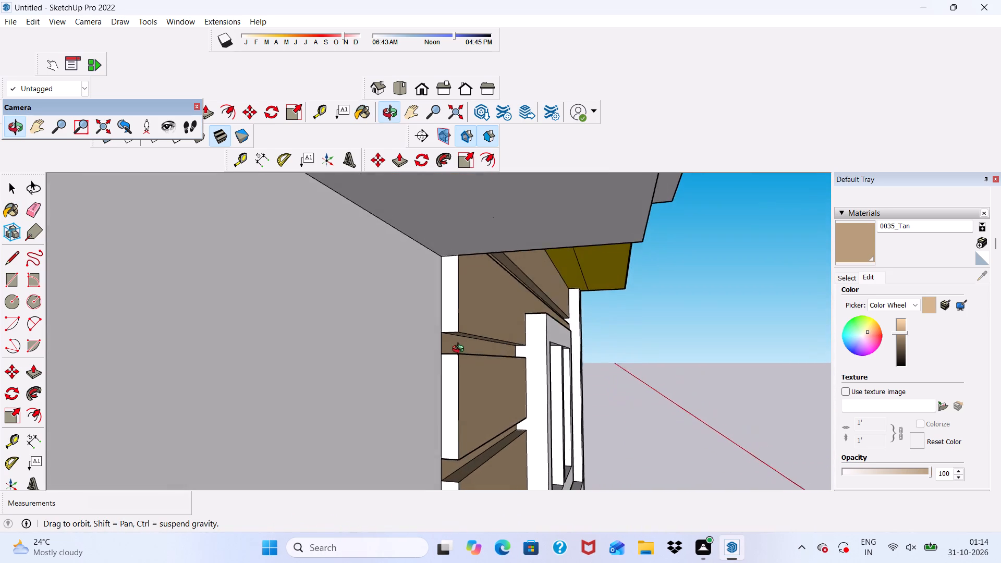
middle_drag(460, 350, 454, 346)
scroll(453, 310, up, 2)
click(439, 263)
scroll(434, 248, down, 6)
scroll(422, 342, up, 3)
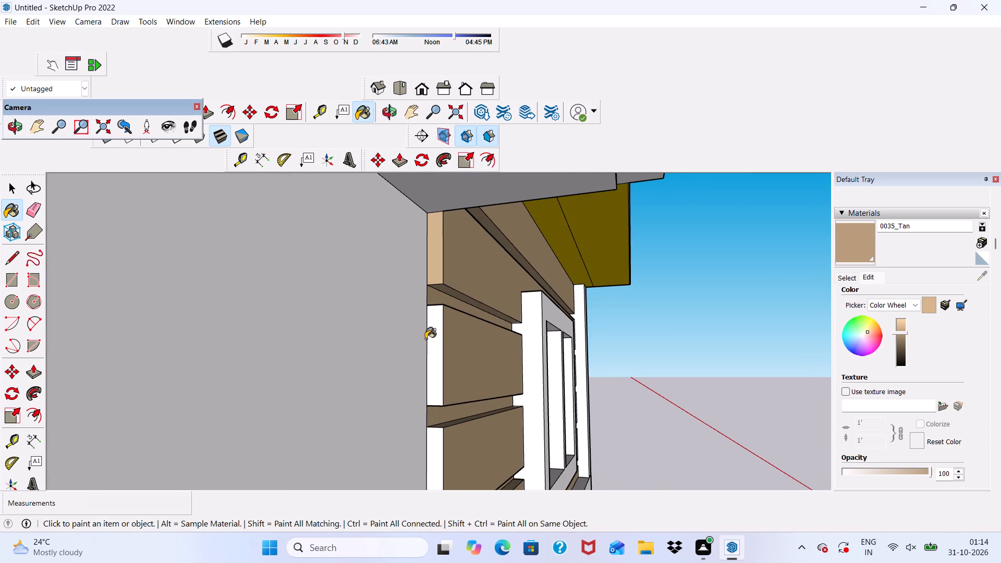
click(429, 336)
scroll(397, 213, down, 6)
scroll(412, 353, up, 6)
click(415, 359)
scroll(396, 230, down, 5)
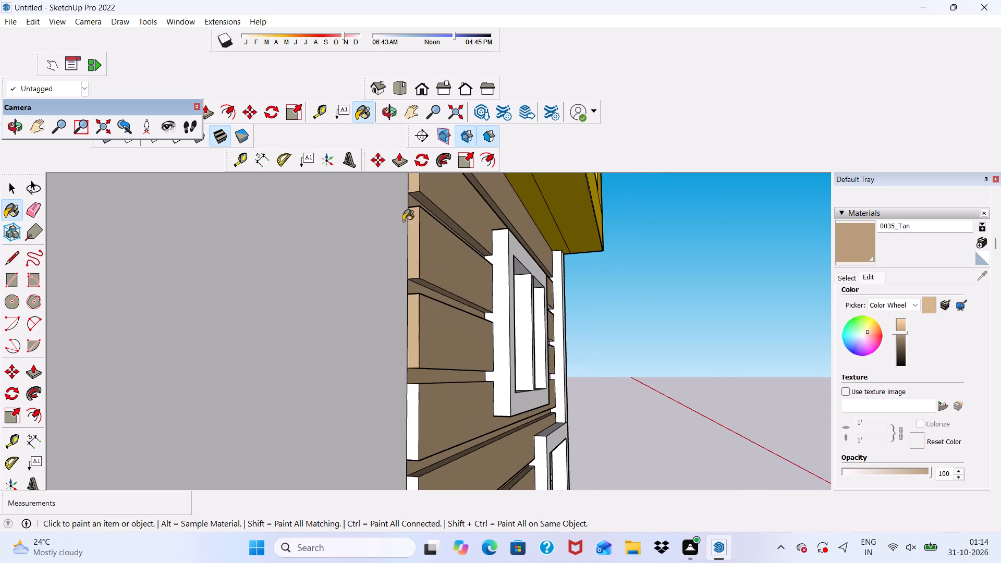
scroll(414, 365, up, 2)
drag(409, 404, 411, 394)
scroll(397, 256, down, 5)
scroll(456, 334, down, 4)
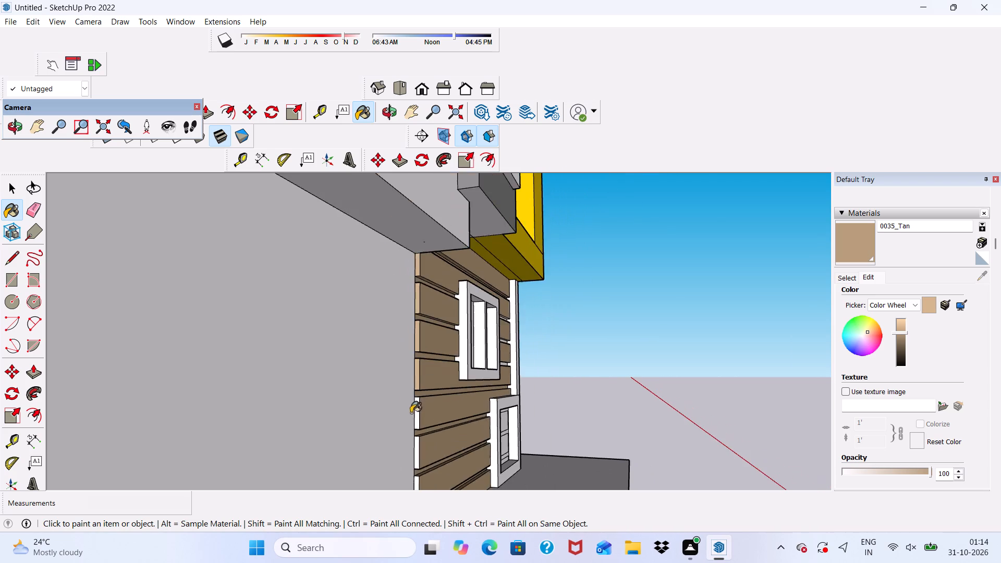
Paint the end faces of the lower four planks at the same corner of the grooved wall with 0035_Tan.
scroll(411, 413, down, 12)
scroll(465, 459, up, 19)
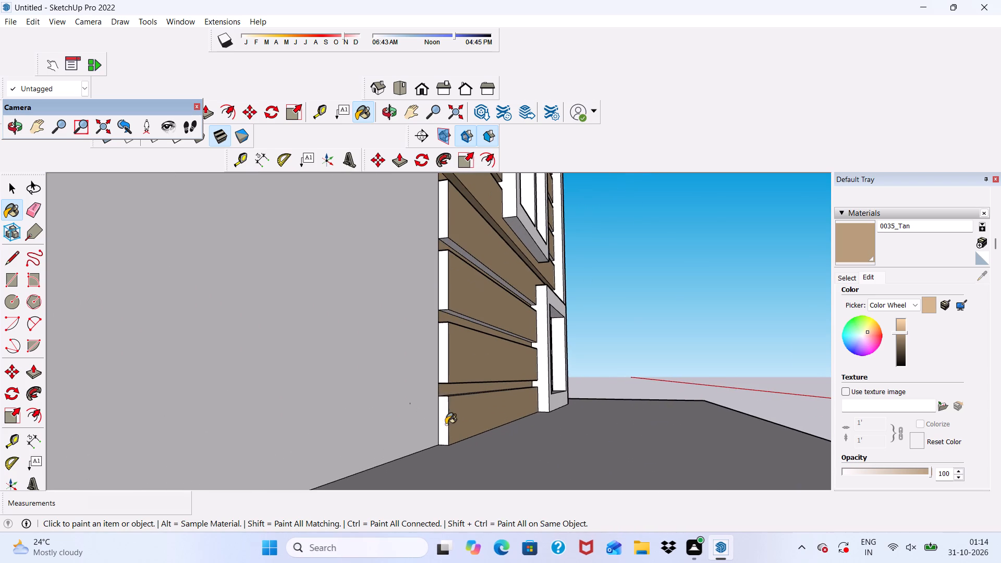
click(447, 424)
click(445, 350)
click(445, 308)
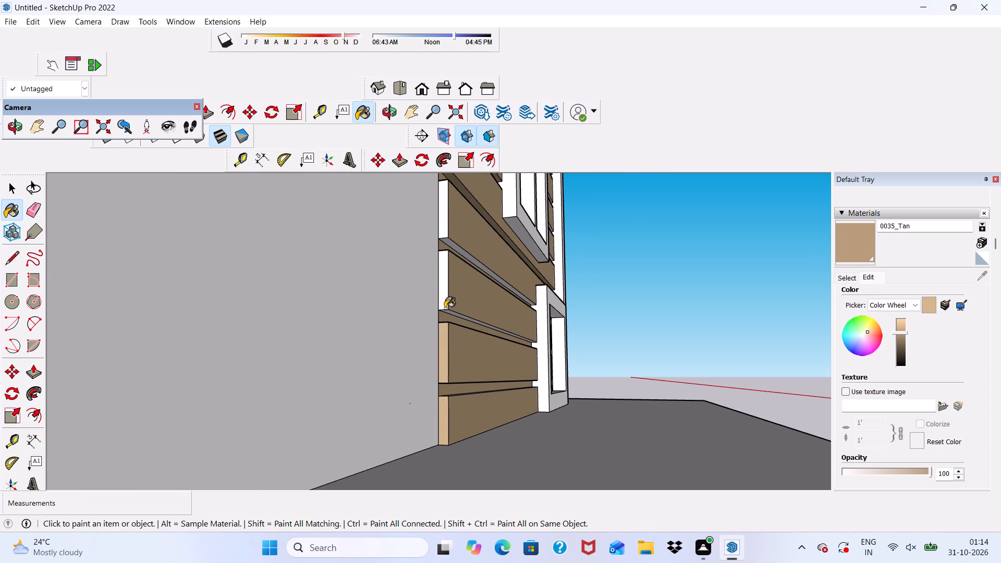
click(445, 224)
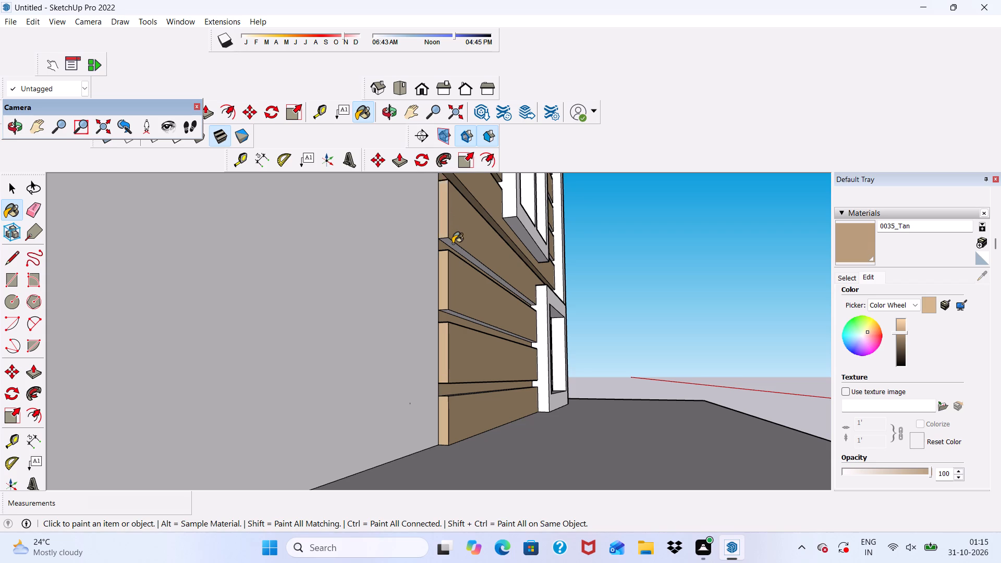
Paint the remaining gray plank undersides on the lower part of the grooved wall with 0035_Tan.
scroll(453, 246, up, 4)
click(454, 246)
scroll(467, 321, down, 1)
middle_drag(469, 328, 393, 303)
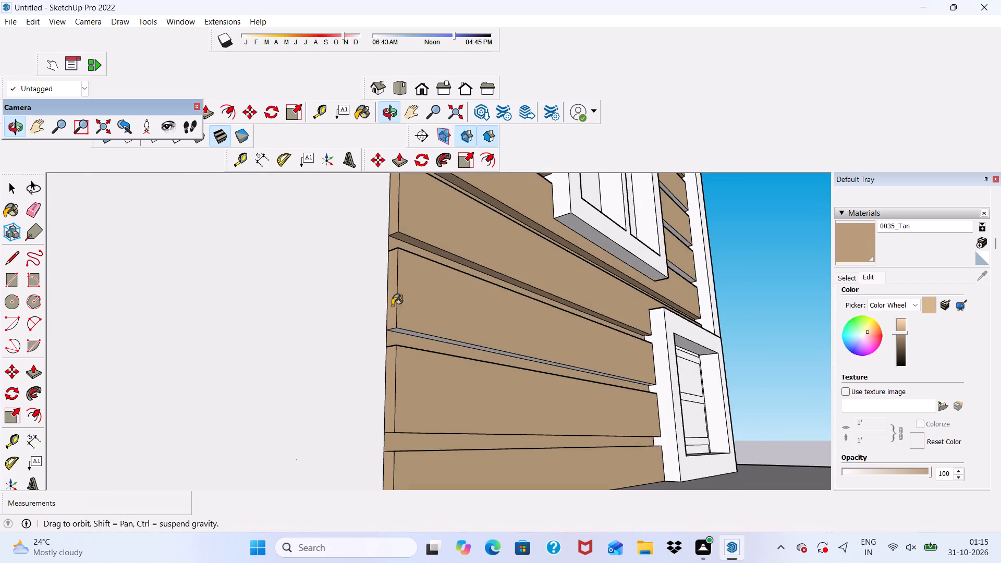
scroll(400, 373, up, 9)
click(416, 300)
scroll(428, 295, down, 5)
scroll(438, 307, up, 4)
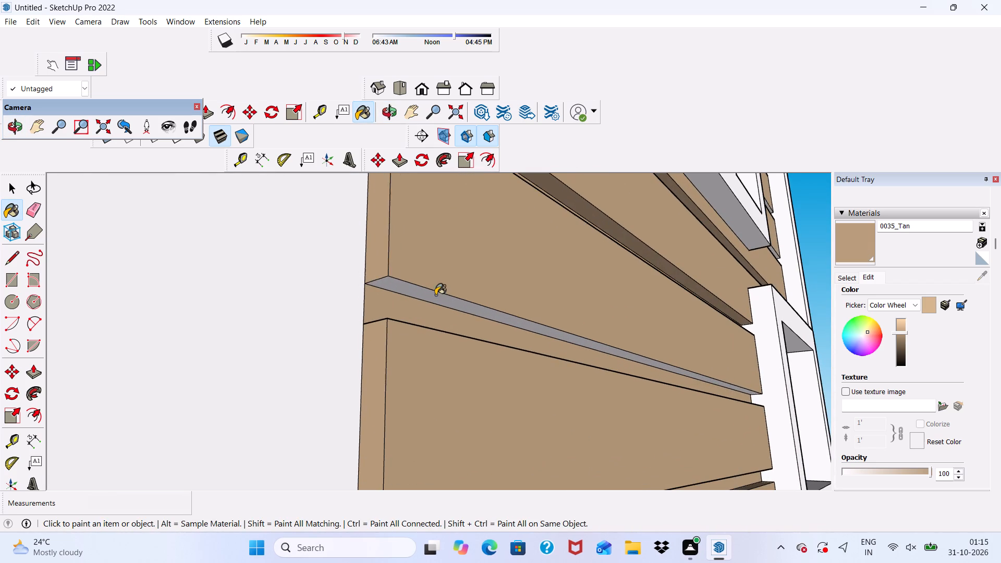
click(435, 295)
scroll(428, 330, down, 5)
middle_drag(437, 329, 395, 294)
scroll(404, 487, up, 10)
click(390, 432)
scroll(360, 394, down, 10)
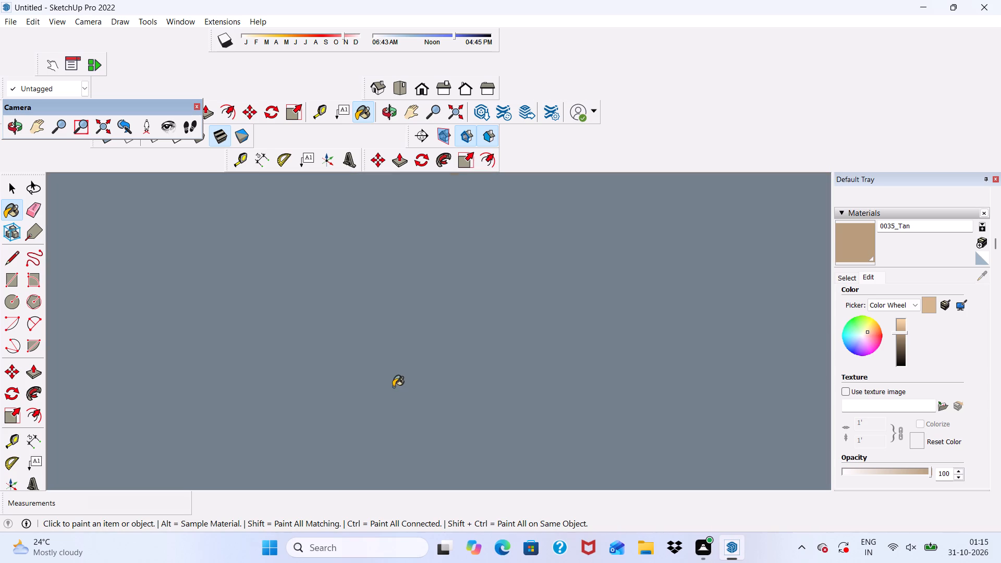
Paint the back face and plank underside of the lowest unpainted groove right of the two-pane window with 0035_Tan.
scroll(393, 387, down, 7)
scroll(374, 302, down, 3)
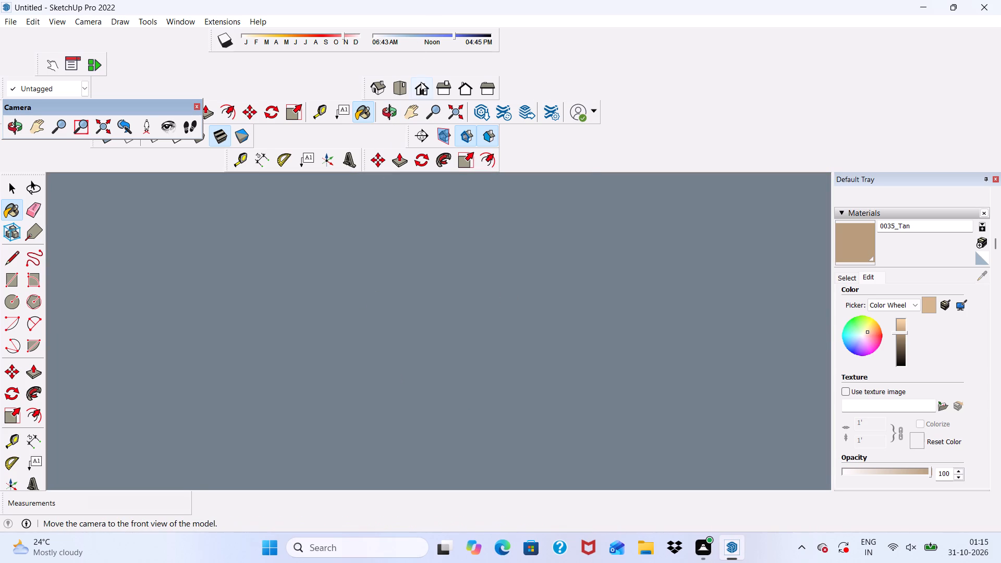
click(421, 82)
scroll(431, 121, down, 10)
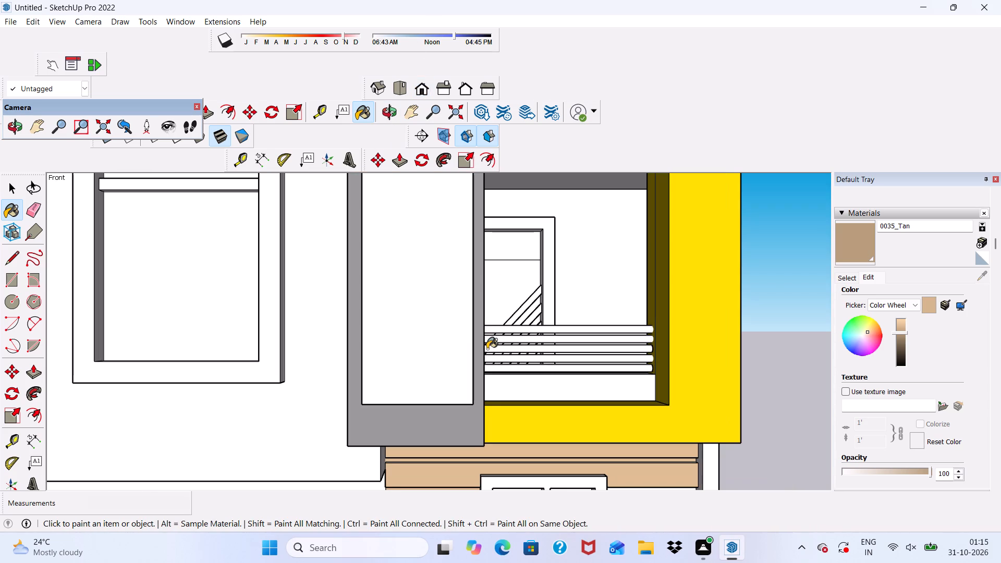
scroll(487, 349, up, 1)
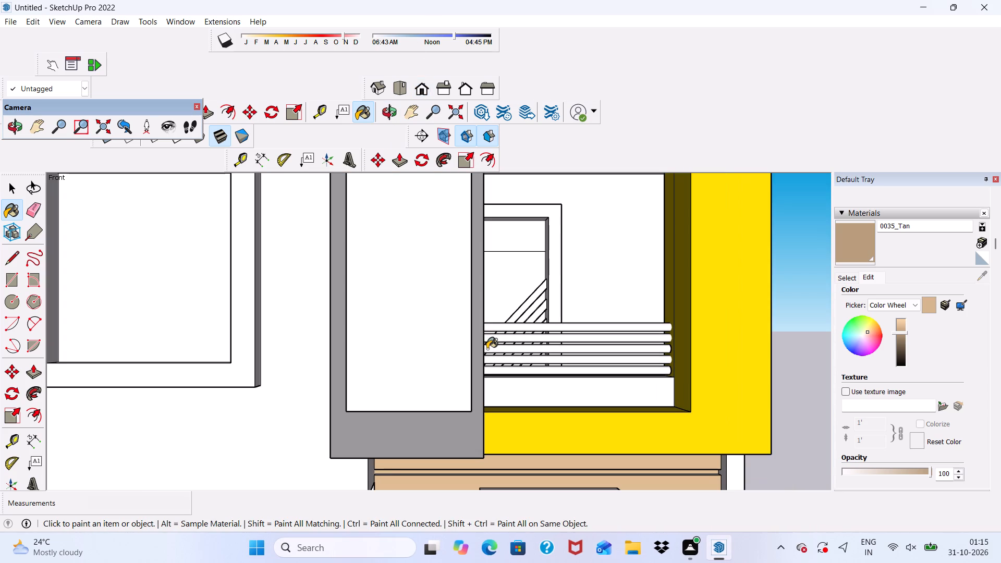
scroll(563, 369, down, 2)
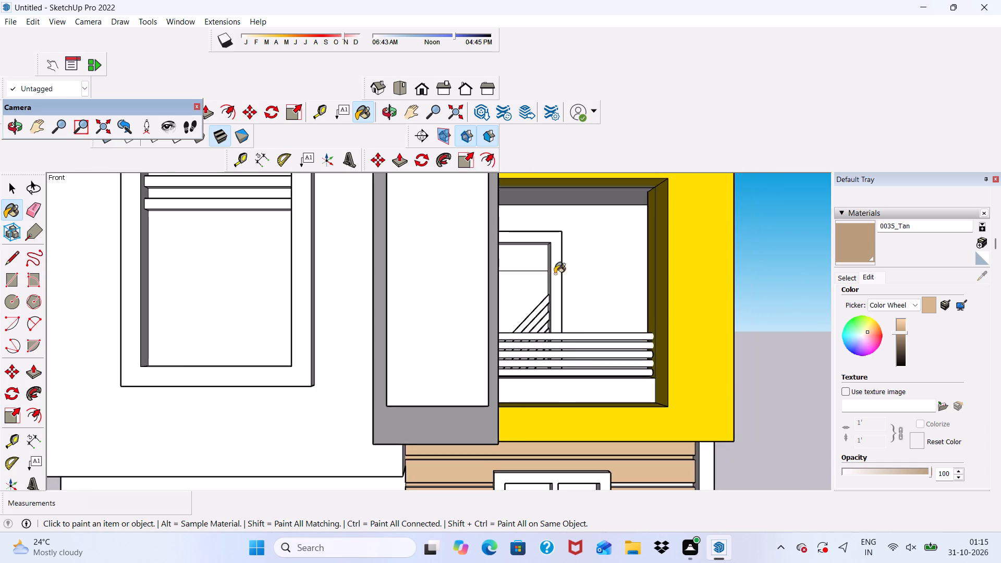
scroll(544, 302, down, 9)
middle_drag(608, 512, 605, 430)
scroll(605, 430, up, 4)
middle_drag(605, 437, 546, 446)
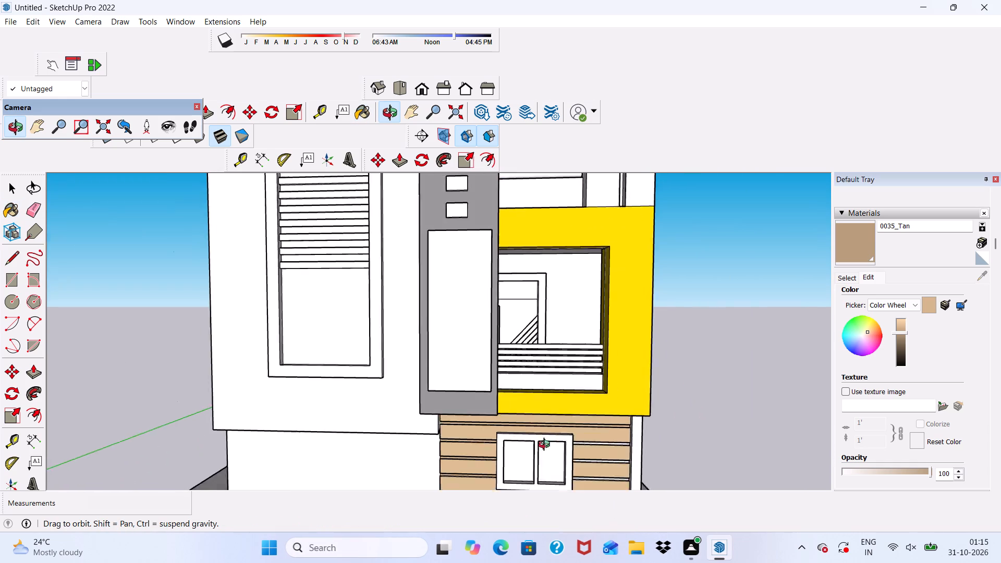
middle_drag(546, 446, 437, 293)
scroll(434, 286, up, 3)
scroll(438, 303, down, 1)
middle_drag(446, 305, 459, 366)
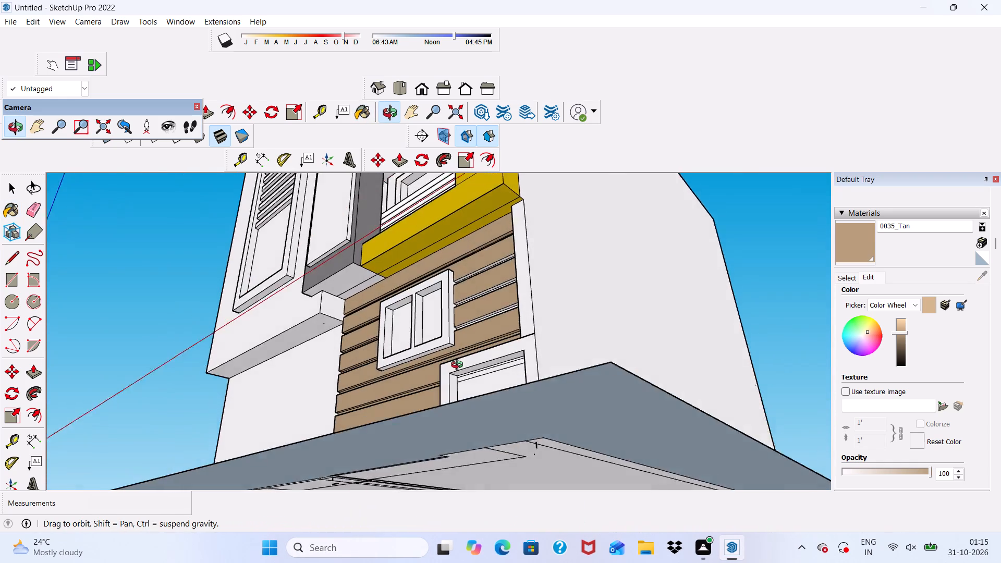
middle_drag(459, 366, 458, 364)
scroll(470, 333, up, 13)
click(491, 317)
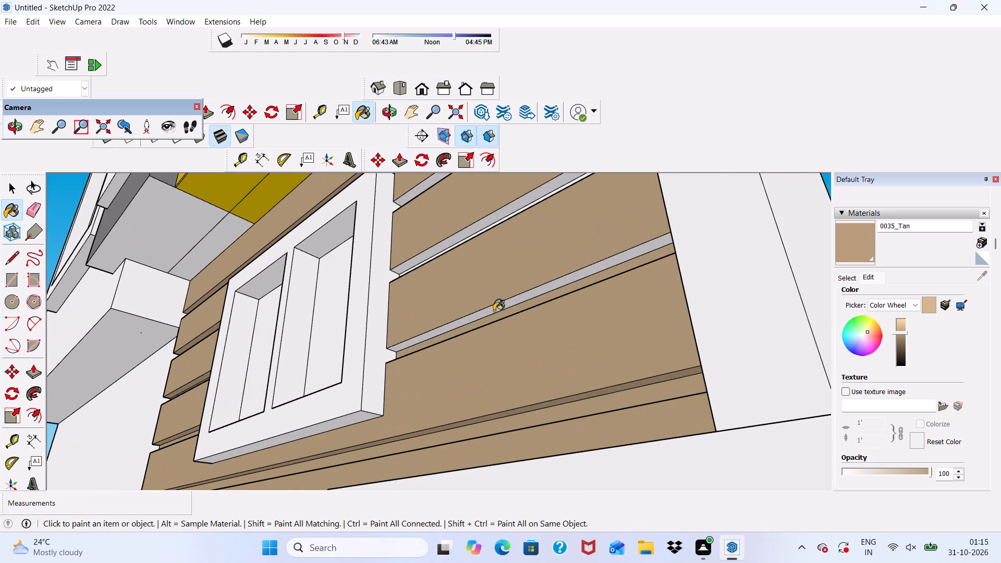
click(496, 307)
Paint the plank undersides and back faces of the next two grooves up, right of the two-pane window, with 0035_Tan.
scroll(495, 325, up, 2)
scroll(493, 259, down, 10)
scroll(494, 222, up, 8)
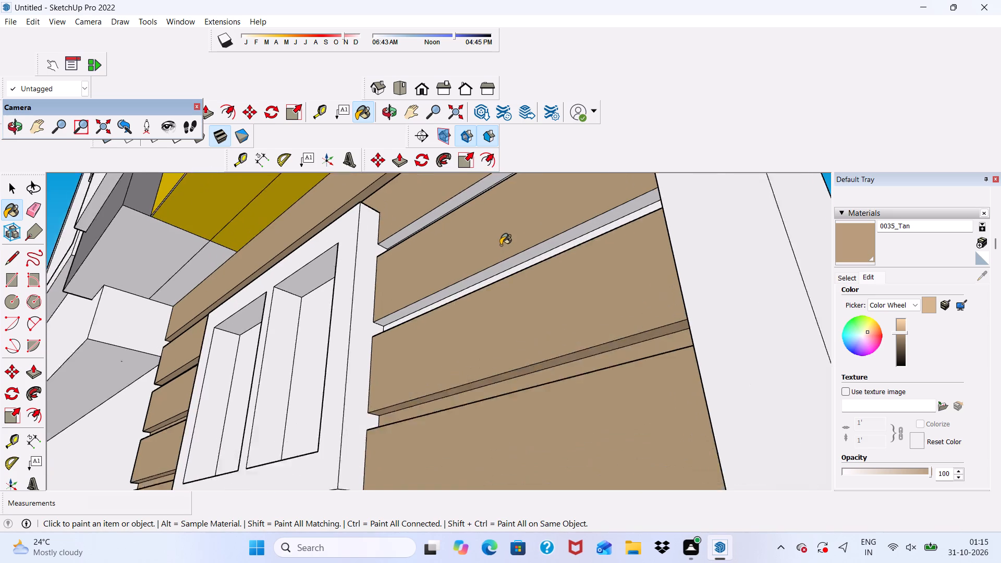
scroll(500, 245, up, 2)
click(480, 272)
click(480, 285)
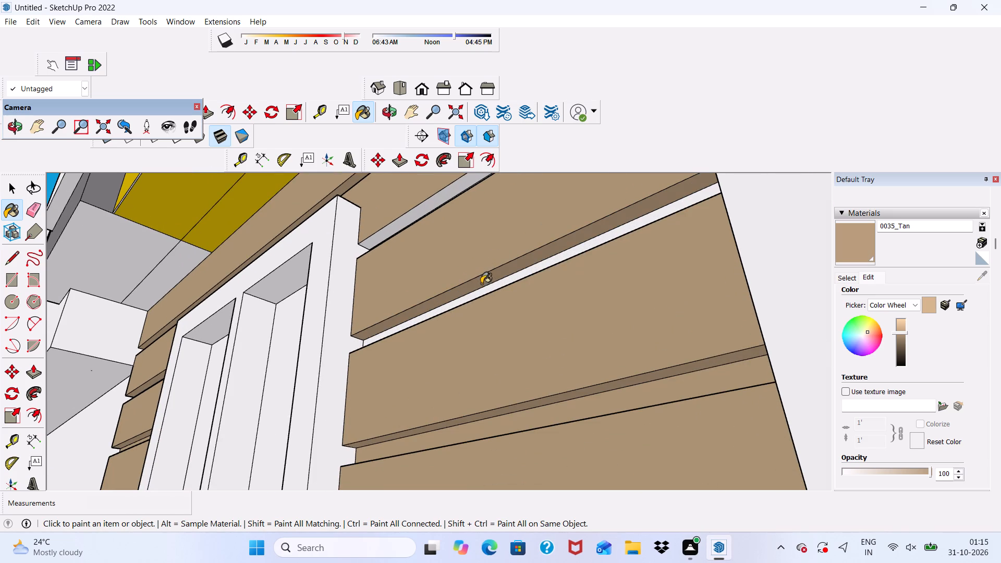
drag(484, 281, 486, 296)
click(486, 292)
scroll(488, 285, down, 3)
middle_drag(488, 297, 482, 353)
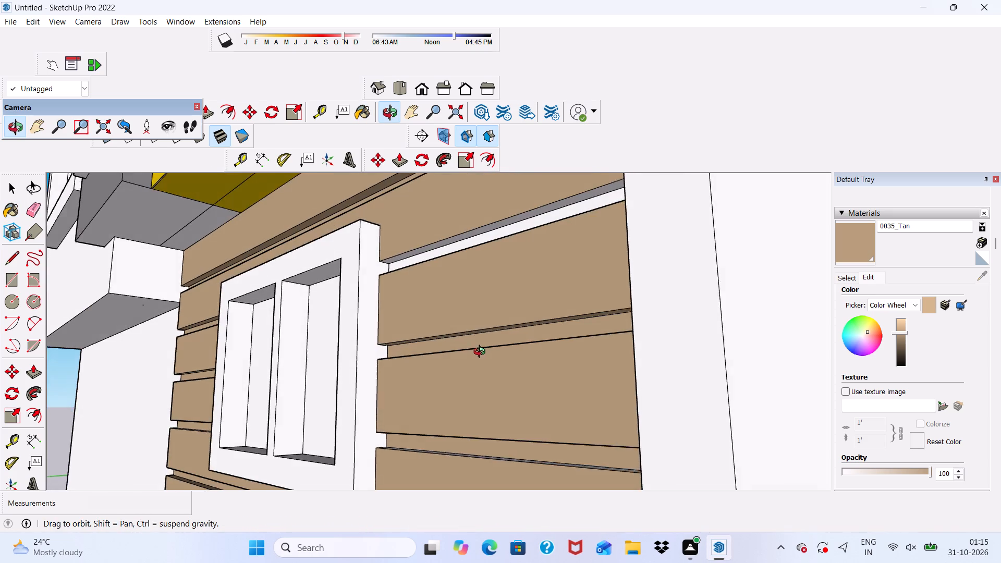
middle_drag(482, 353, 477, 347)
scroll(487, 247, up, 7)
click(492, 222)
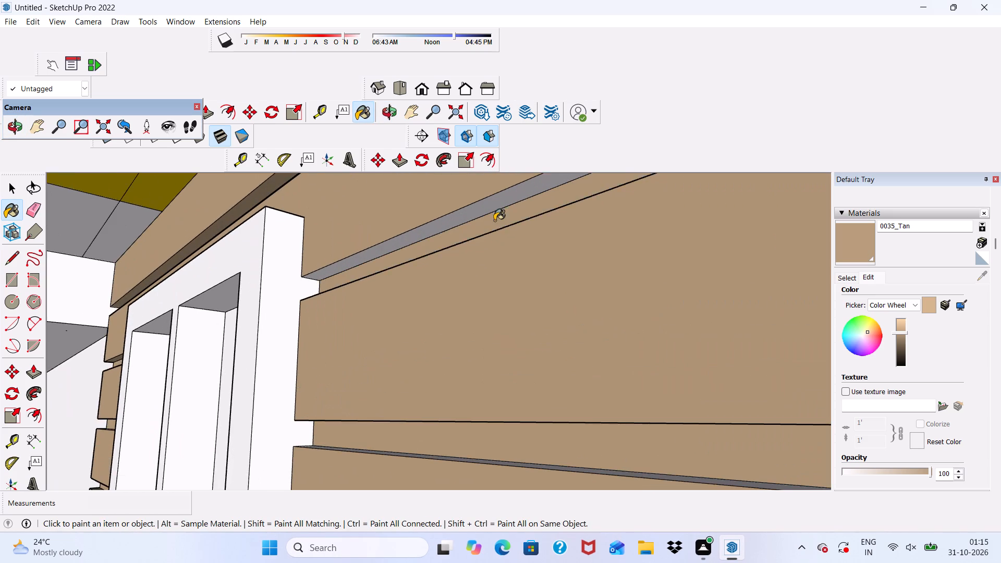
scroll(495, 214, up, 3)
click(499, 202)
scroll(499, 210, down, 3)
Paint the top ledges of the planks right of the two-pane window with 0035_Tan.
middle_drag(522, 250, 469, 370)
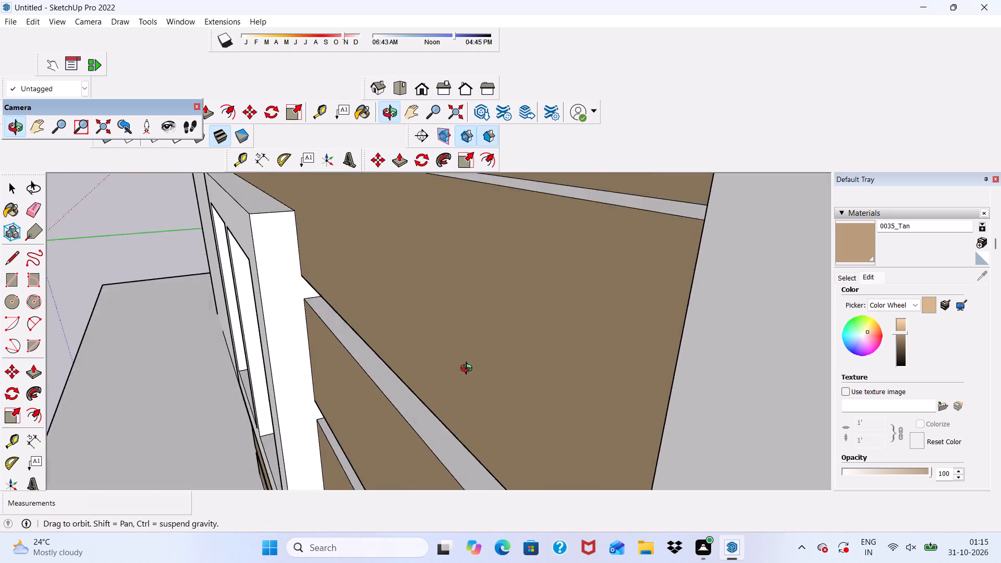
middle_drag(469, 370, 501, 387)
scroll(550, 277, up, 3)
click(560, 261)
scroll(540, 268, down, 4)
scroll(430, 396, up, 4)
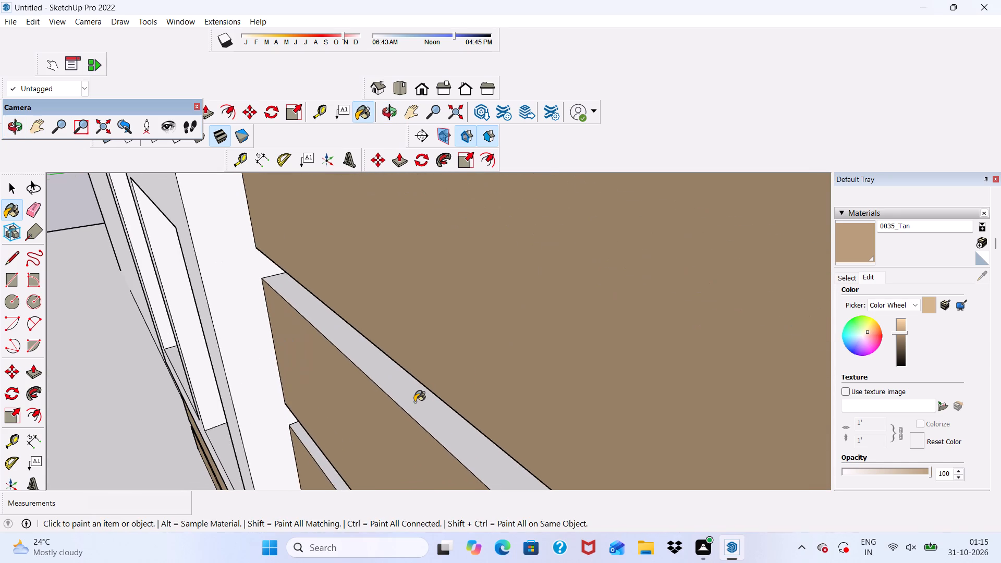
click(414, 402)
scroll(425, 259, down, 6)
scroll(360, 470, up, 5)
click(390, 411)
scroll(412, 311, down, 4)
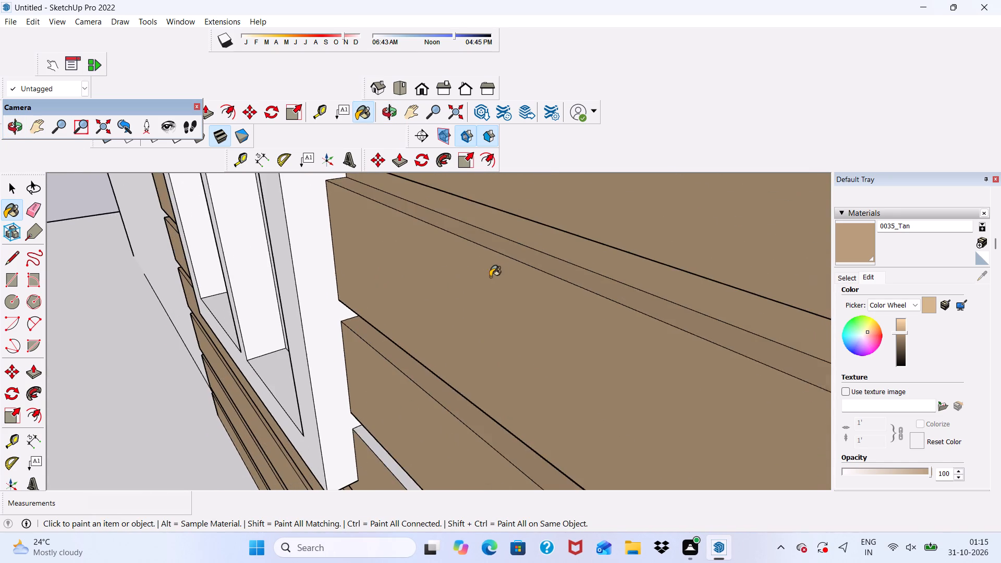
scroll(490, 277, down, 6)
scroll(465, 437, up, 6)
click(412, 464)
scroll(454, 316, down, 8)
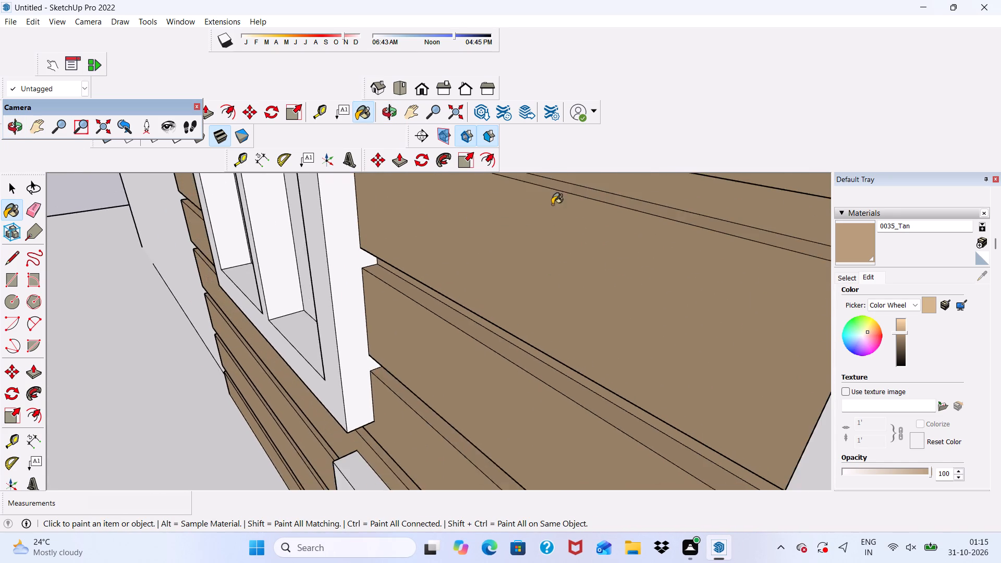
Erase the horizontal groove lines crossing the back face of the ground-floor corner window opening, below the two-pane window.
scroll(552, 204, down, 3)
scroll(516, 311, down, 3)
middle_drag(531, 336, 751, 340)
scroll(467, 354, down, 8)
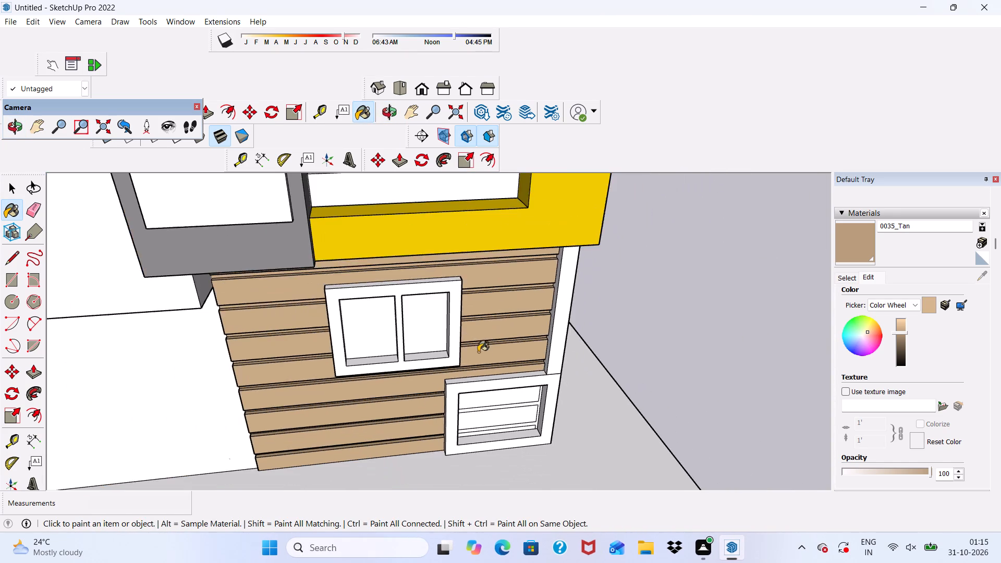
middle_drag(478, 344, 380, 226)
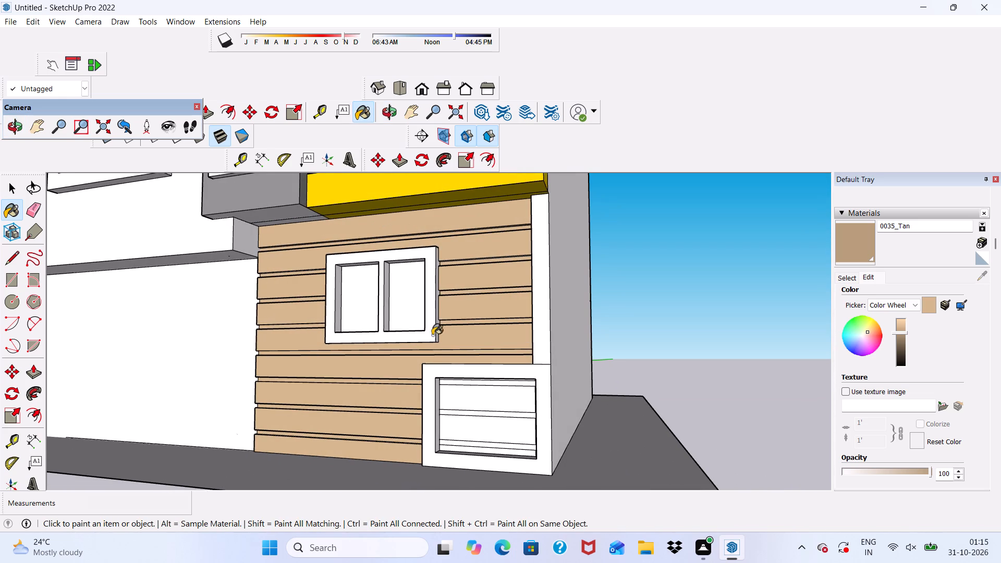
key(space)
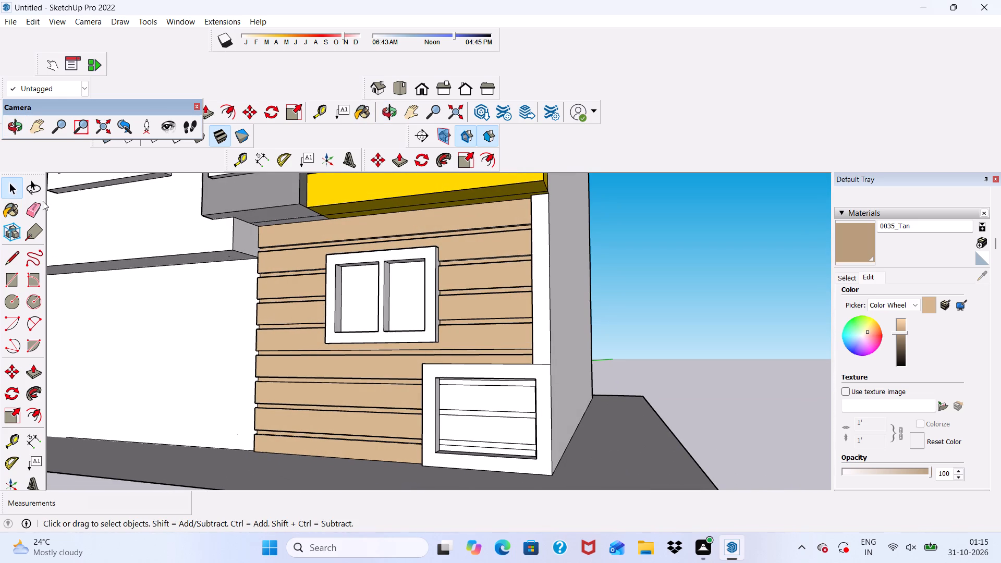
click(35, 205)
scroll(289, 372, down, 1)
middle_drag(315, 398, 405, 326)
scroll(497, 337, up, 8)
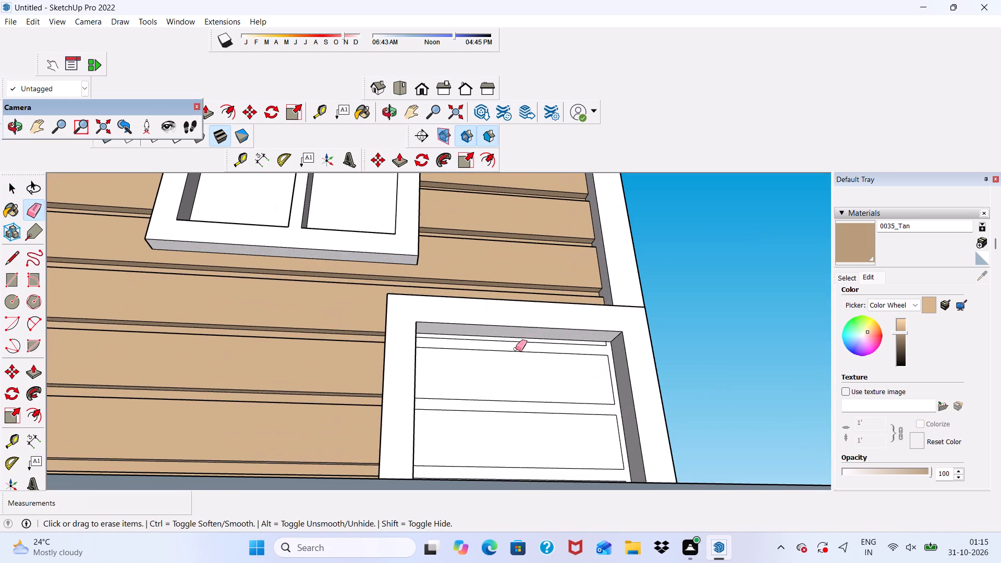
drag(515, 340, 509, 395)
drag(496, 347, 496, 350)
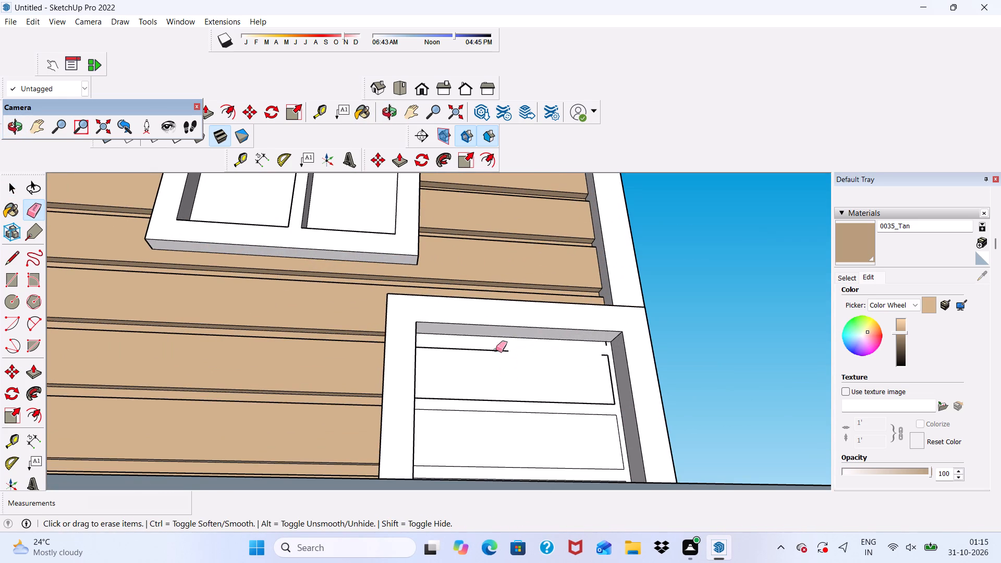
drag(496, 350, 494, 441)
drag(493, 440, 492, 461)
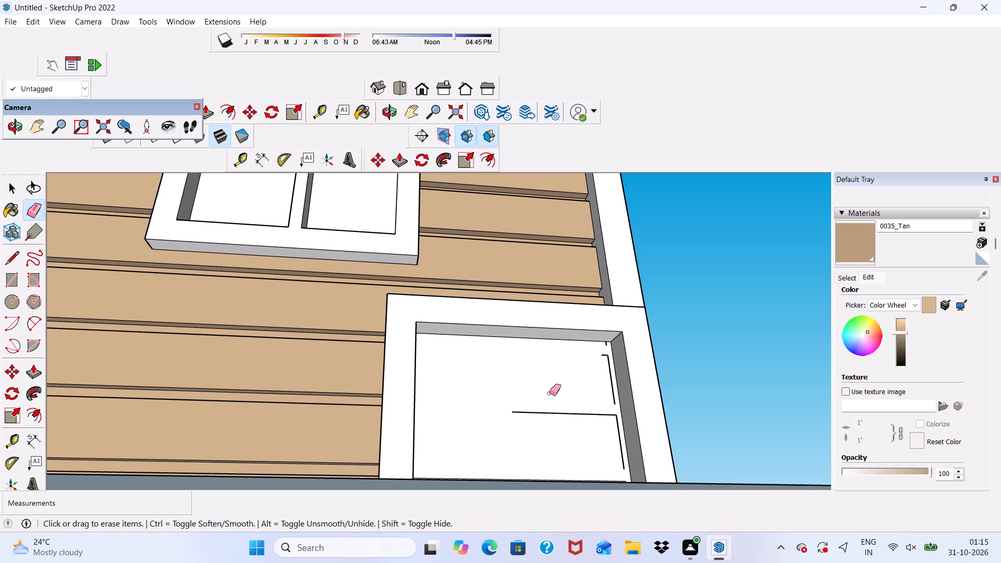
drag(550, 397, 550, 422)
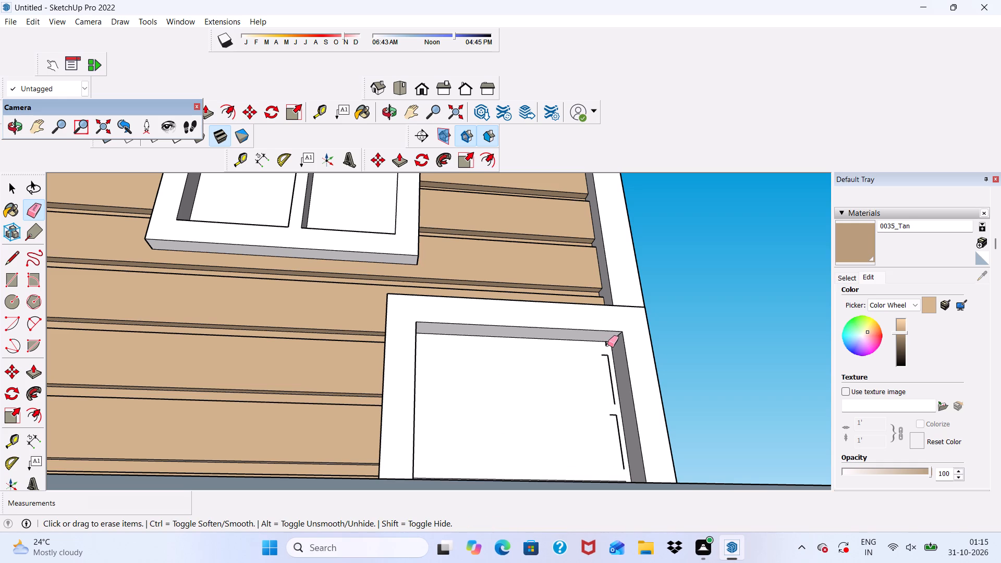
Erase the leftover short groove edges near the upper right corner of the same window opening.
click(605, 343)
drag(606, 349, 609, 366)
drag(602, 350, 604, 362)
drag(604, 353, 608, 390)
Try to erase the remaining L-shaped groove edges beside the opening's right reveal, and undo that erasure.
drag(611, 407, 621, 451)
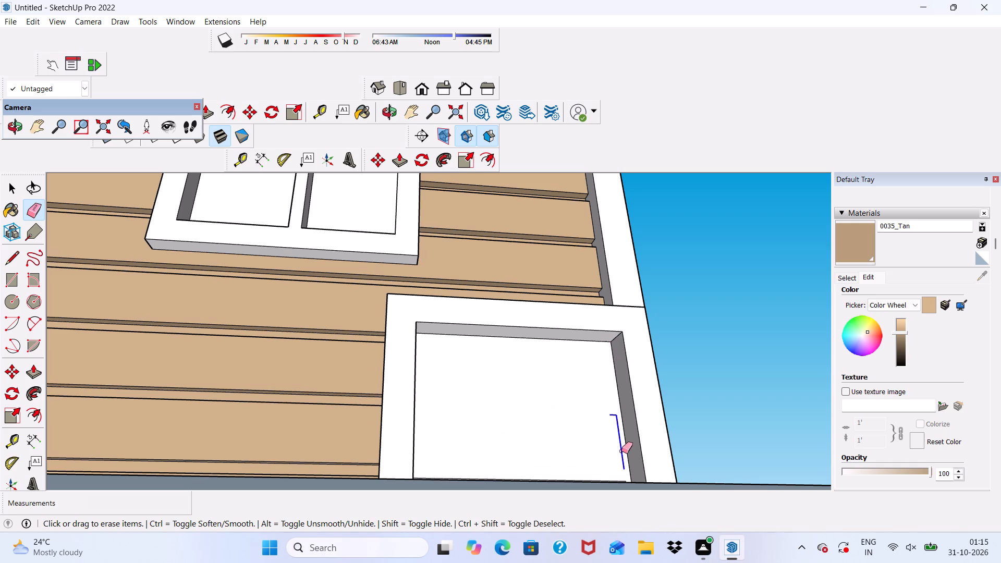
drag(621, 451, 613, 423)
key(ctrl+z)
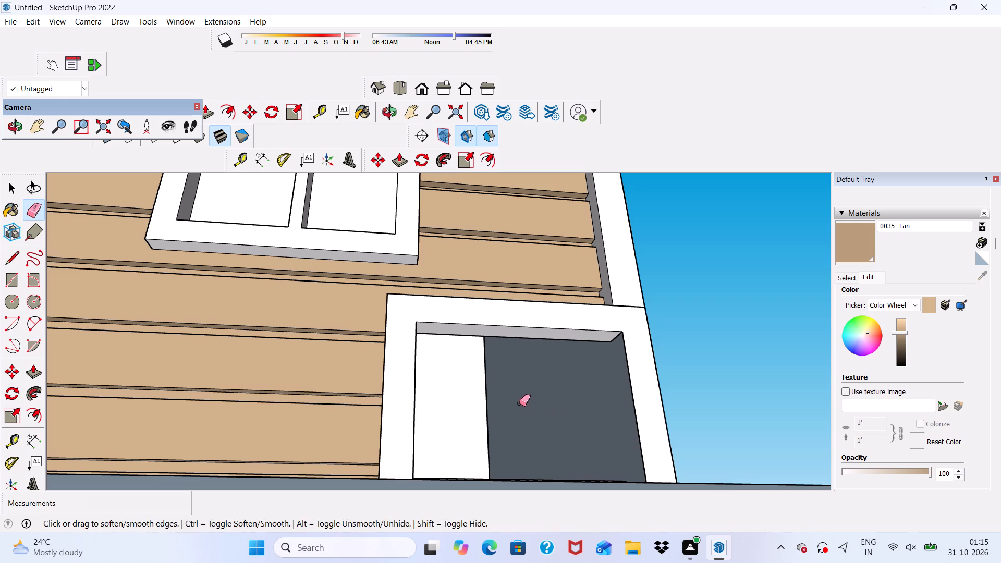
Erase the remaining L-shaped groove edges beside the opening's right reveal, keeping the reveal edges intact.
scroll(595, 413, up, 11)
drag(607, 394, 610, 421)
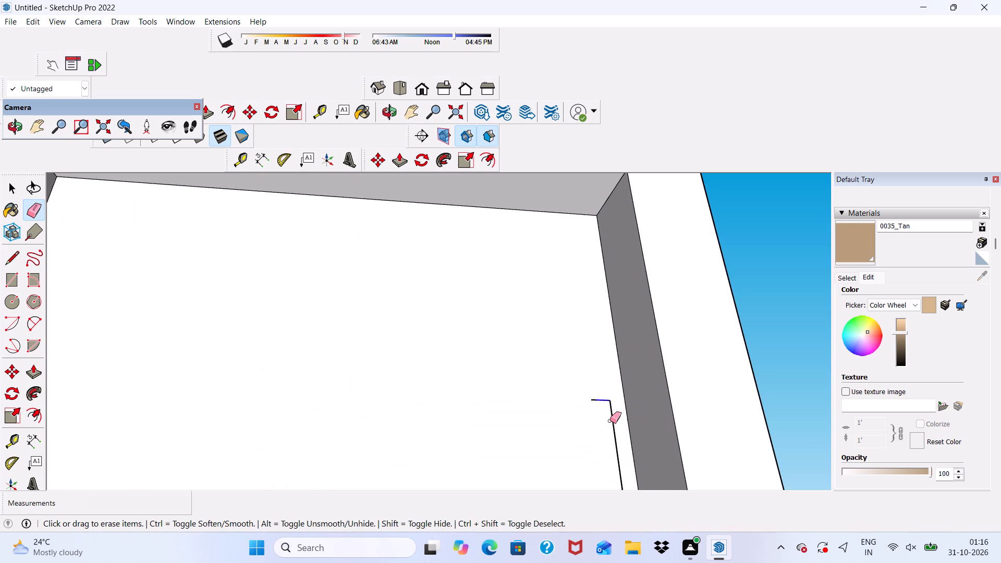
drag(610, 421, 611, 435)
drag(596, 397, 586, 405)
drag(604, 415, 615, 444)
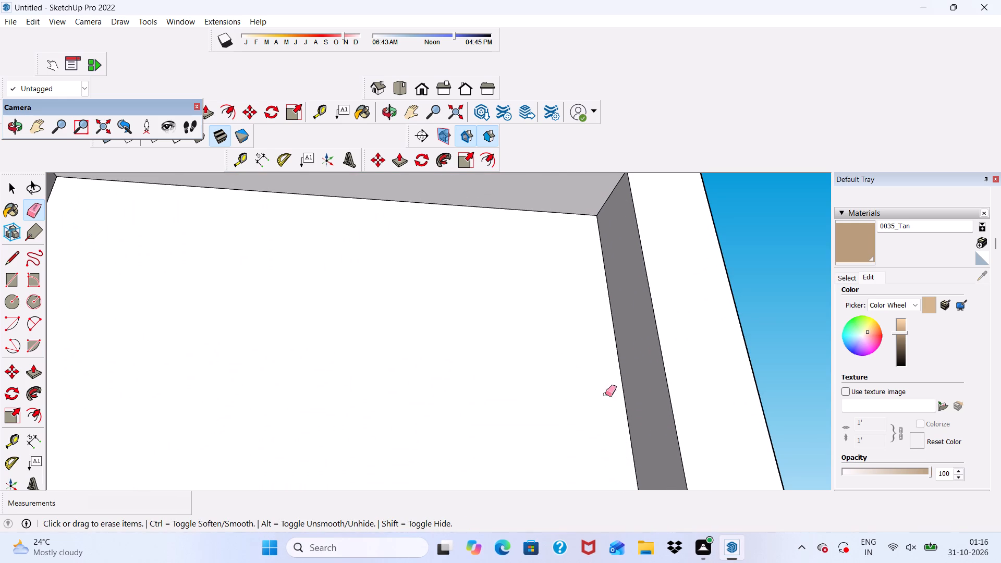
Erase the thin strip outline along the bottom of the corner window opening, including its end at the right reveal.
scroll(580, 334, down, 13)
middle_drag(604, 354, 531, 436)
scroll(525, 426, up, 2)
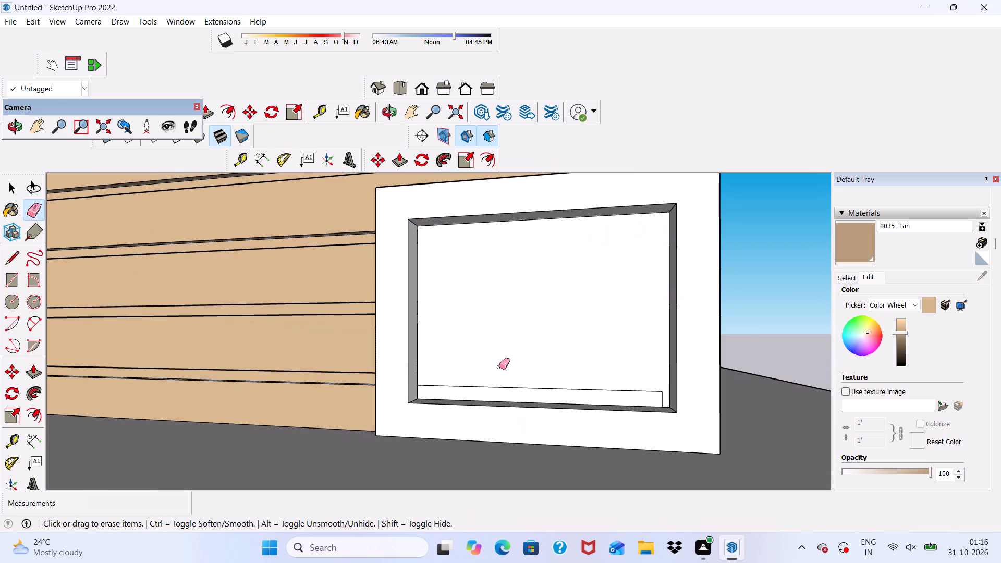
drag(500, 369, 503, 393)
drag(555, 384, 575, 397)
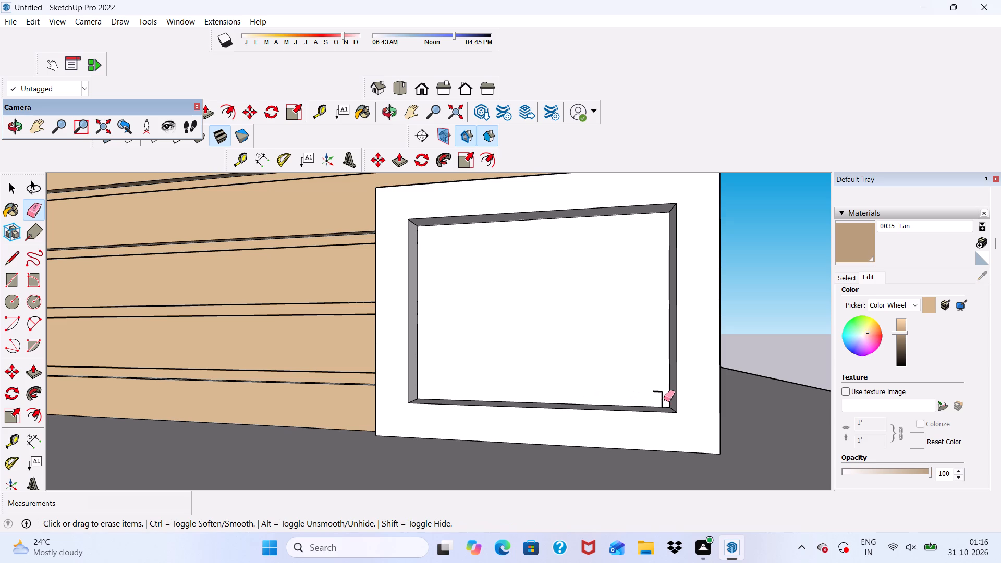
drag(664, 399, 655, 394)
scroll(605, 316, down, 10)
key(space)
Examine the building's exterior from the front and the side for surfaces still lacking colour.
scroll(563, 297, down, 3)
middle_drag(569, 279, 625, 267)
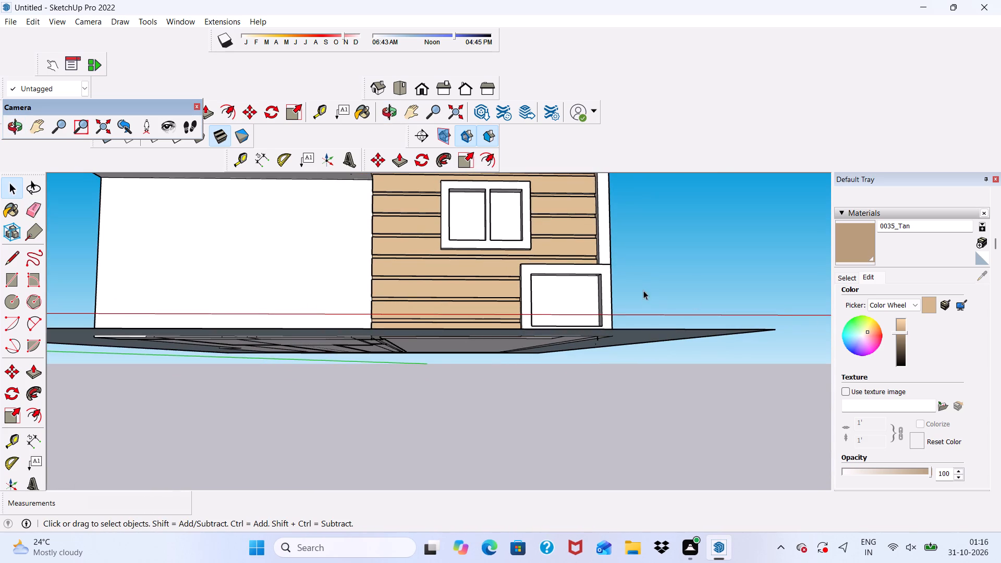
scroll(459, 187, up, 4)
scroll(459, 187, down, 10)
middle_drag(507, 319, 696, 409)
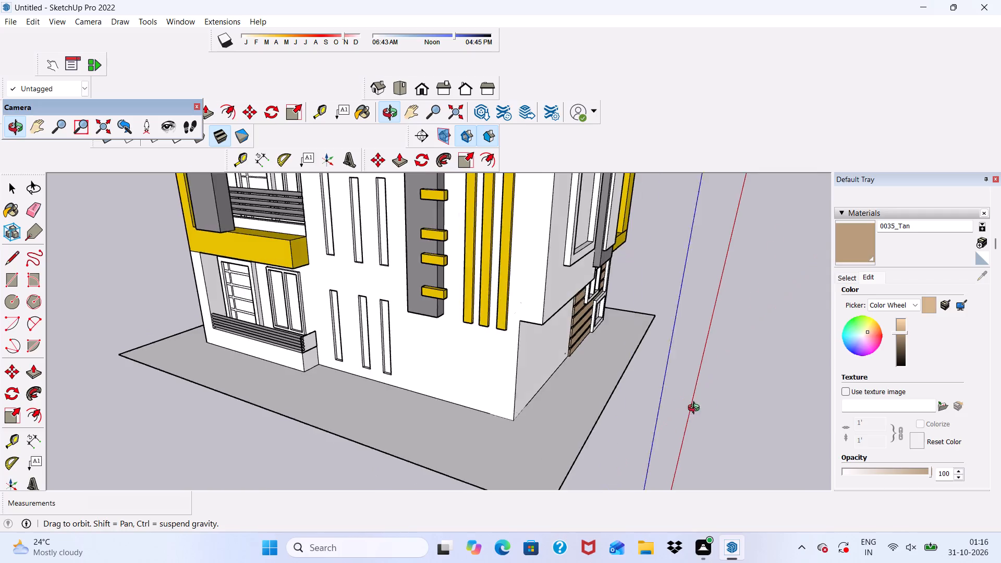
middle_drag(696, 409, 582, 383)
scroll(579, 392, down, 6)
middle_drag(478, 262, 483, 354)
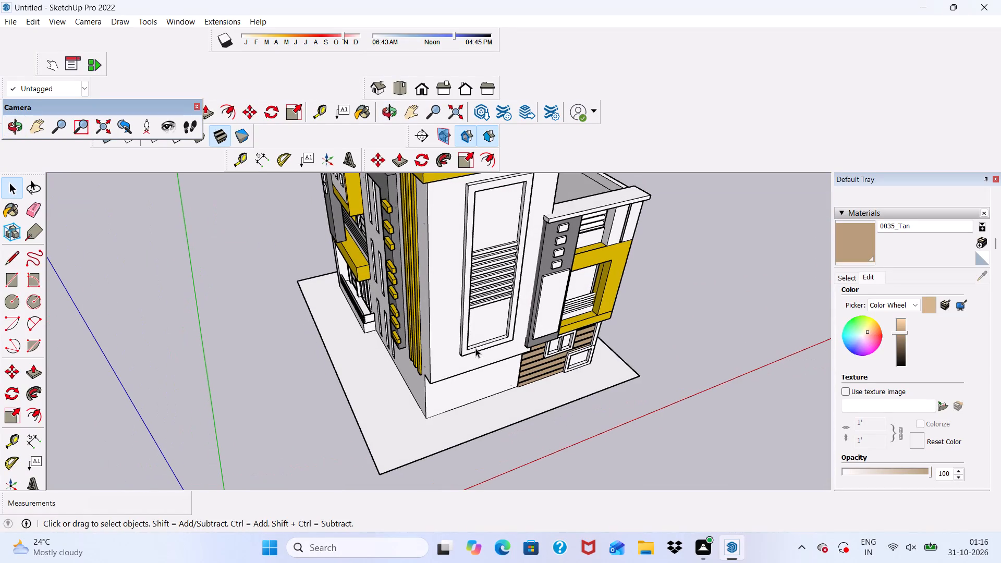
Choose 0110_LightSlateGray from Colors-Named and paint the front faces of the top four slats in the tall framed wall recess.
click(844, 278)
scroll(892, 335, down, 6)
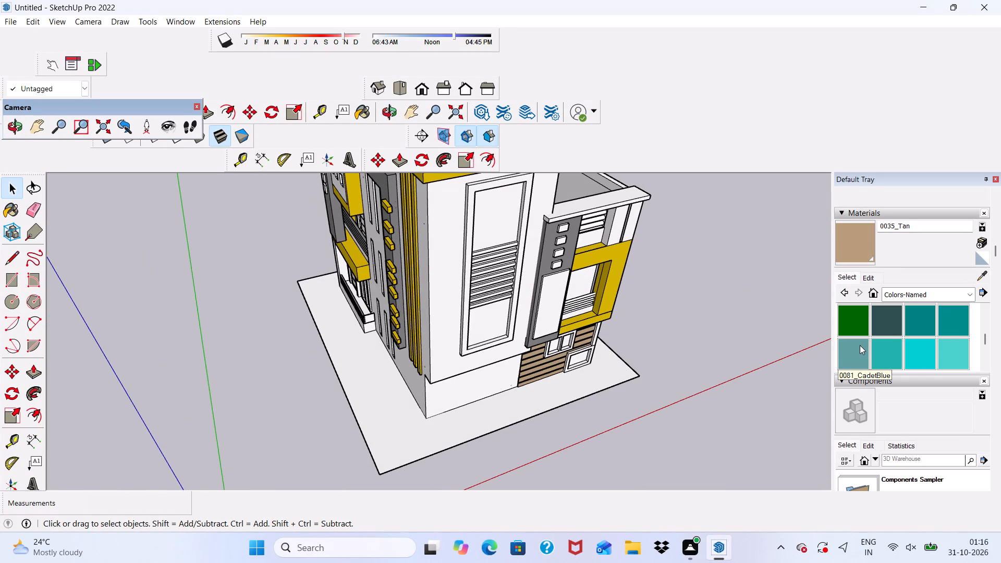
scroll(859, 344, down, 3)
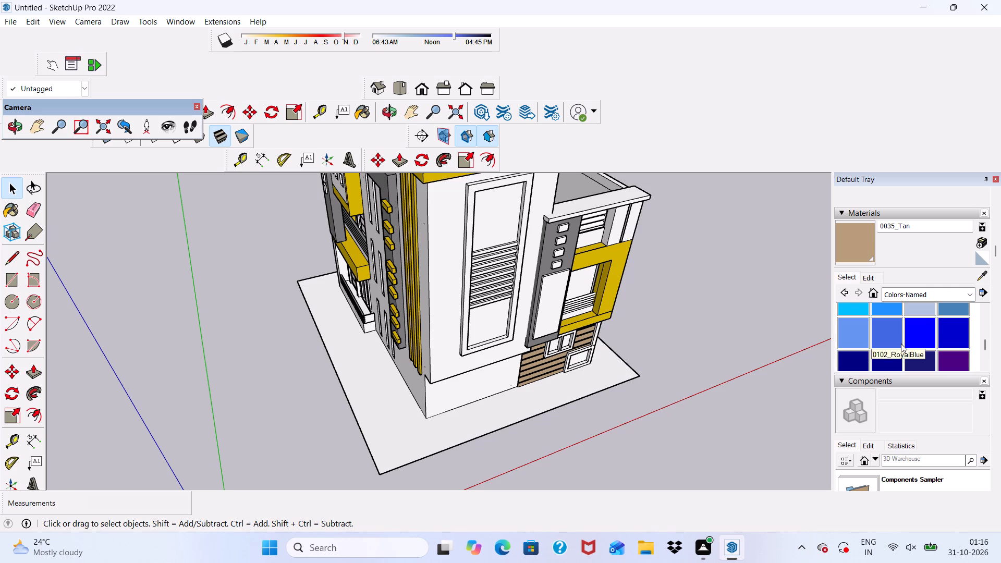
scroll(911, 339, down, 2)
scroll(899, 333, up, 1)
click(892, 333)
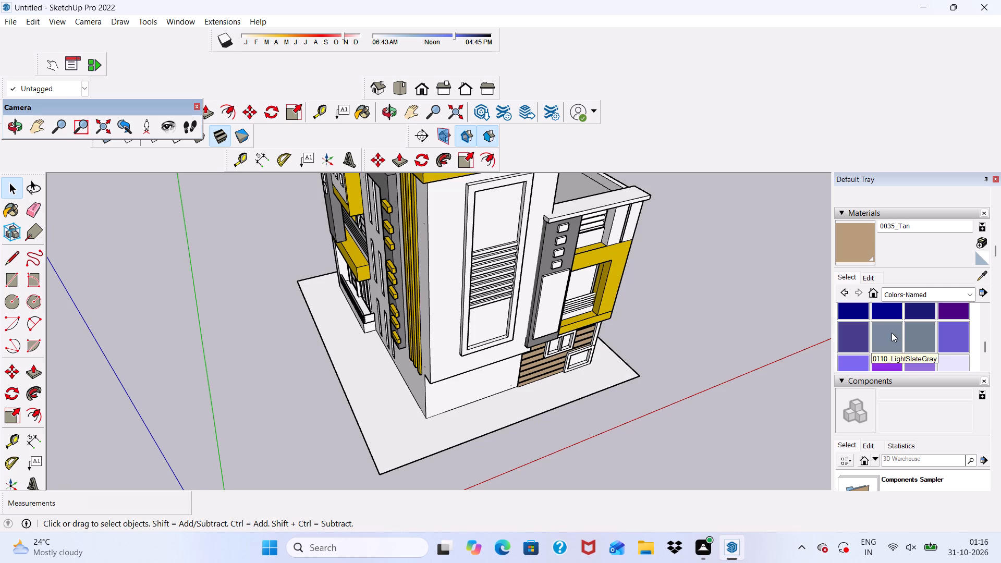
scroll(384, 329, down, 1)
middle_drag(350, 323, 249, 246)
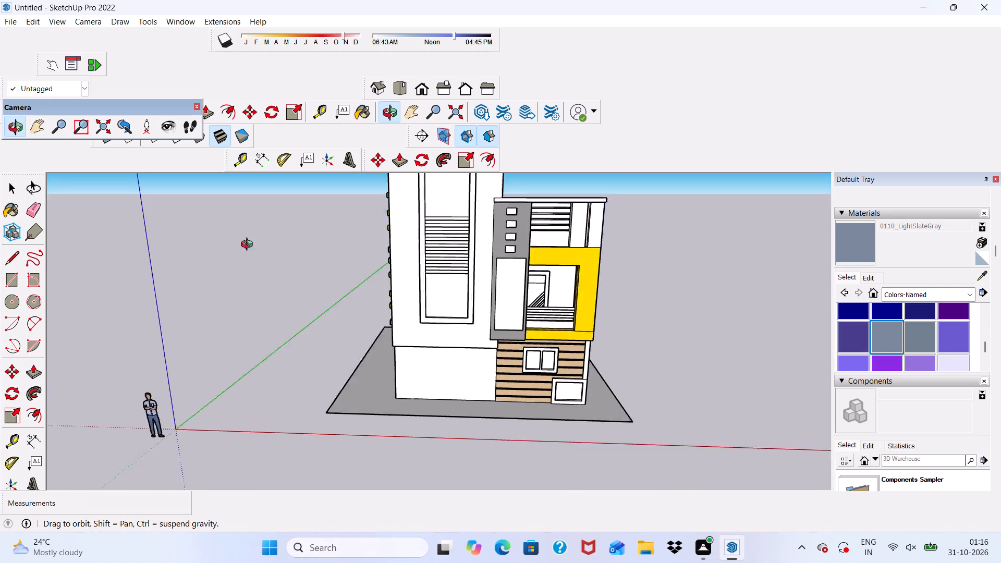
middle_drag(249, 246, 253, 253)
scroll(454, 260, up, 14)
click(451, 193)
scroll(444, 205, up, 3)
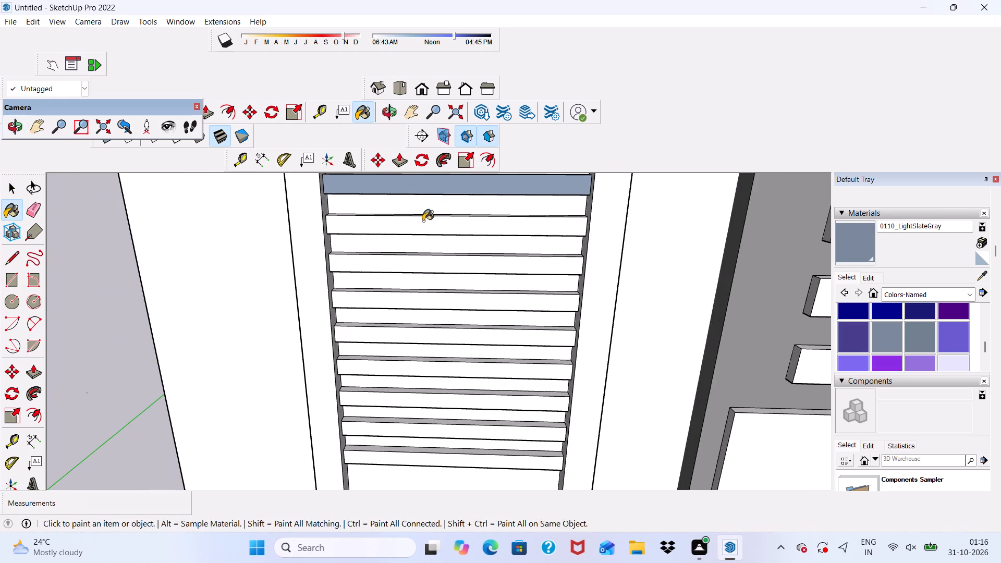
click(423, 221)
scroll(406, 251, up, 3)
click(403, 259)
scroll(392, 293, down, 3)
click(392, 308)
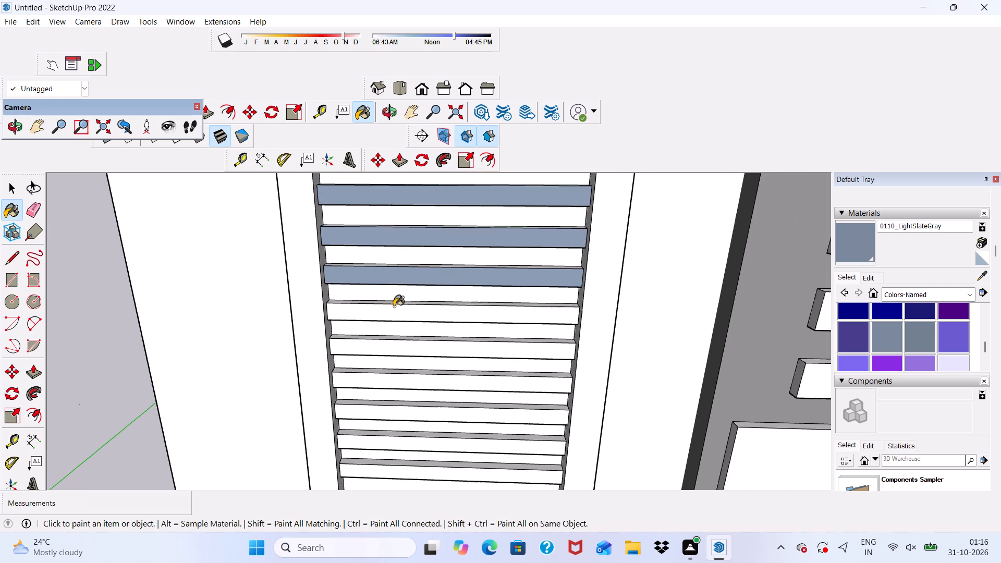
Paint the front faces of the remaining five lower slats in the recess with 0110_LightSlateGray.
scroll(373, 350, up, 2)
click(372, 347)
scroll(381, 338, down, 5)
scroll(404, 377, up, 5)
click(397, 363)
scroll(372, 436, up, 1)
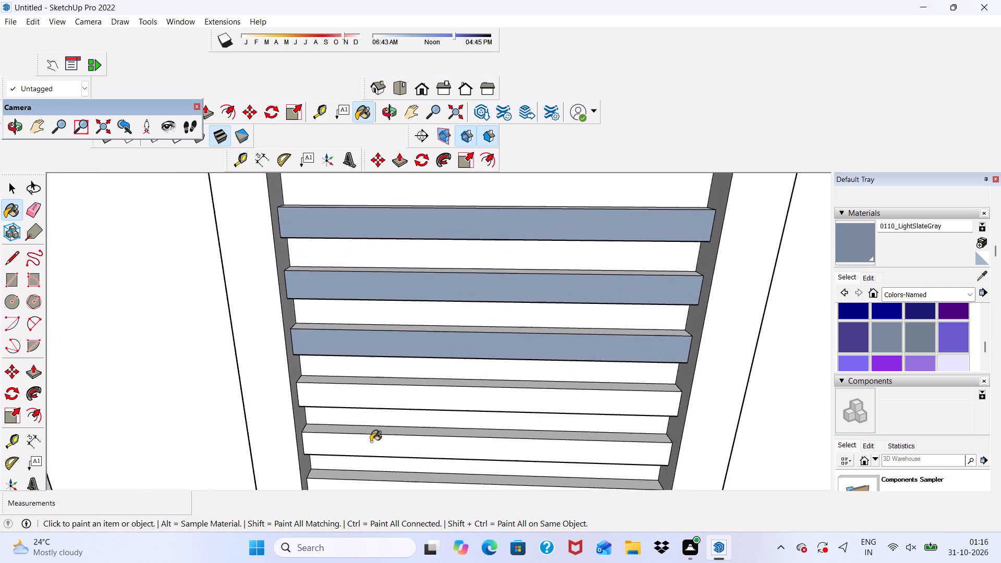
scroll(371, 442, up, 2)
drag(377, 393, 381, 398)
click(364, 448)
scroll(371, 354, down, 5)
scroll(395, 464, up, 5)
click(392, 437)
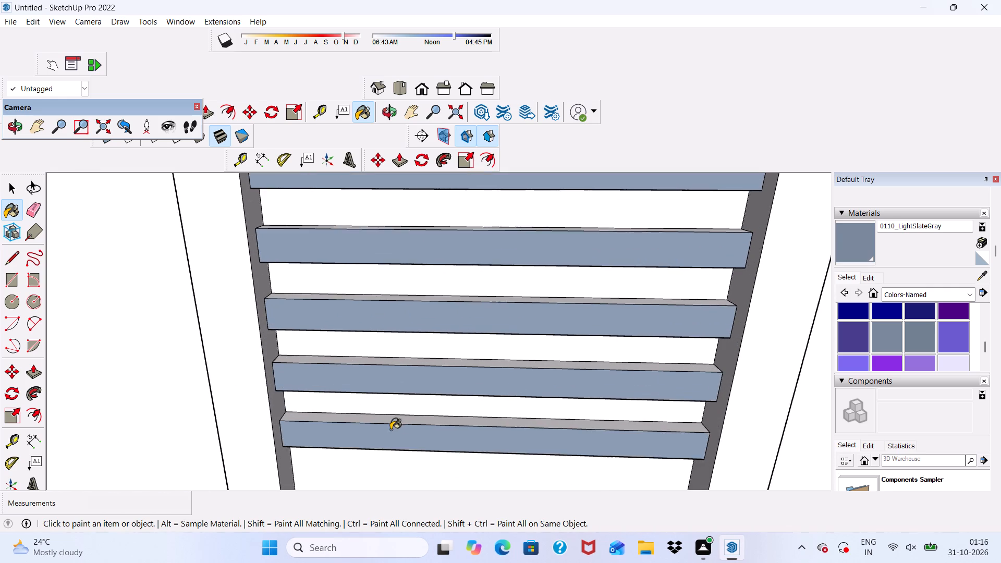
Paint the top faces of the five lowest slats with 0110_LightSlateGray, working upward from the bottom slat.
scroll(389, 427, up, 4)
click(389, 421)
middle_drag(404, 366, 398, 409)
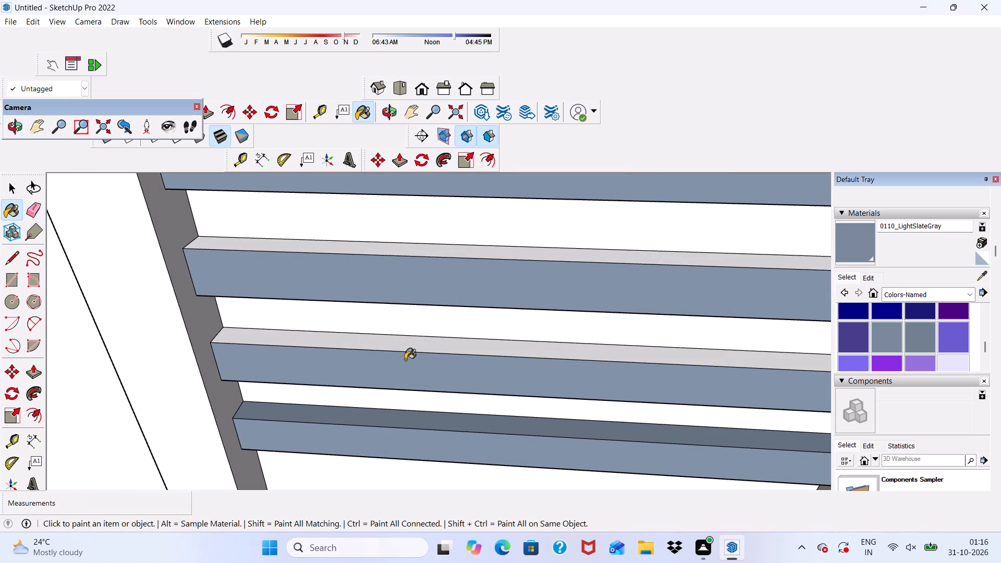
click(410, 349)
scroll(400, 365, down, 5)
scroll(413, 312, up, 3)
click(413, 308)
scroll(410, 329, down, 5)
scroll(446, 276, up, 4)
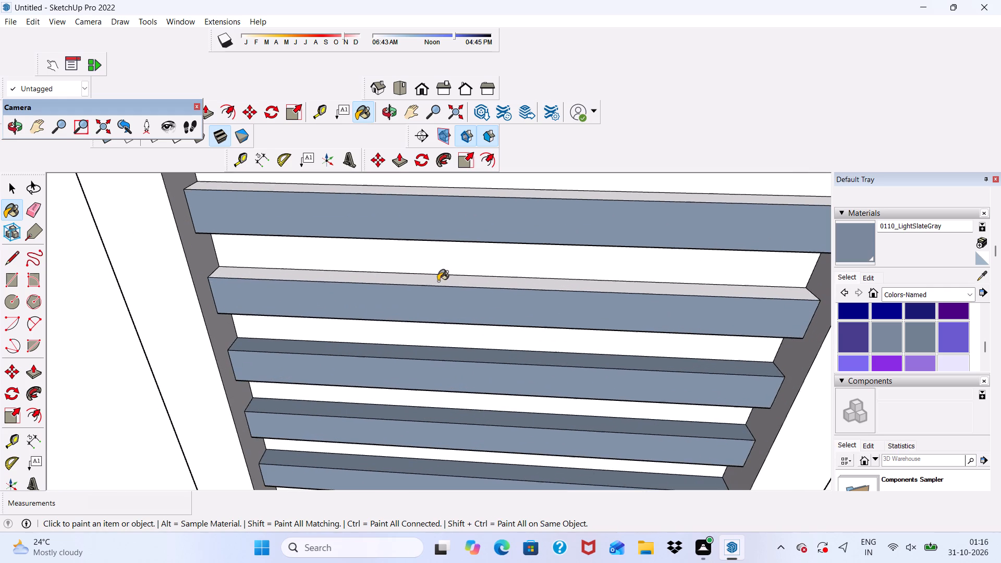
click(437, 283)
scroll(436, 290, down, 6)
scroll(466, 262, up, 5)
click(464, 258)
Paint the top faces of the four uppermost slats in the recess with 0110_LightSlateGray.
scroll(455, 289, down, 6)
scroll(468, 222, up, 3)
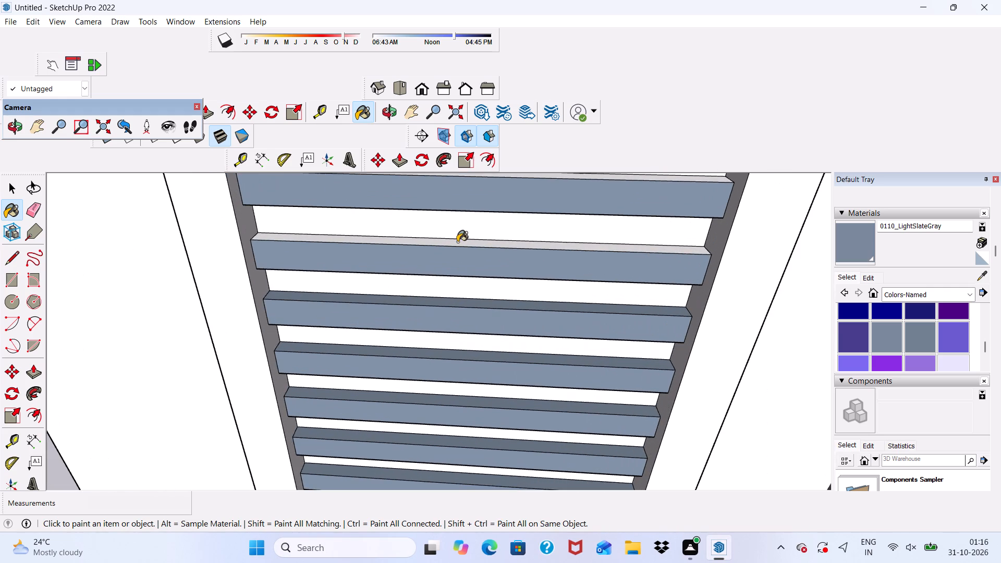
click(457, 242)
scroll(435, 296, down, 6)
scroll(428, 233, up, 4)
click(411, 249)
scroll(433, 250, down, 3)
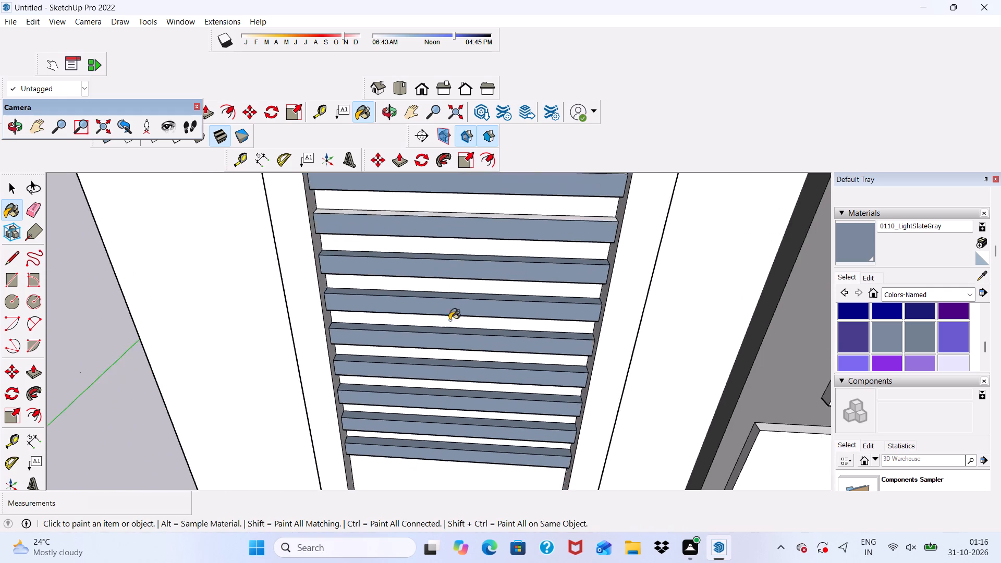
scroll(449, 320, down, 5)
scroll(456, 232, up, 9)
click(454, 255)
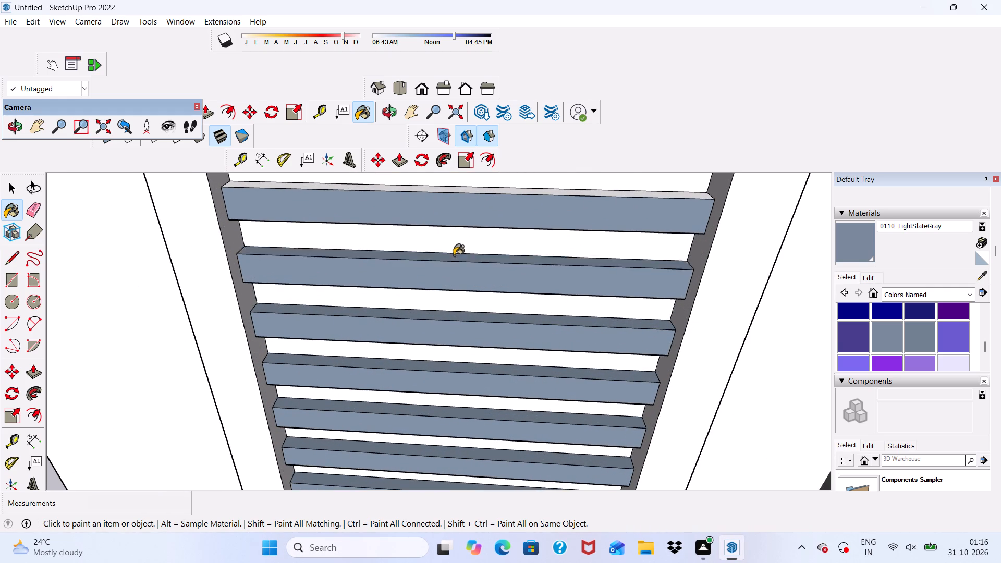
scroll(452, 259, down, 3)
scroll(447, 248, up, 2)
click(446, 204)
scroll(424, 253, down, 1)
Paint the undersides of the three lowest slats in the recess with 0110_LightSlateGray.
middle_drag(423, 257, 445, 119)
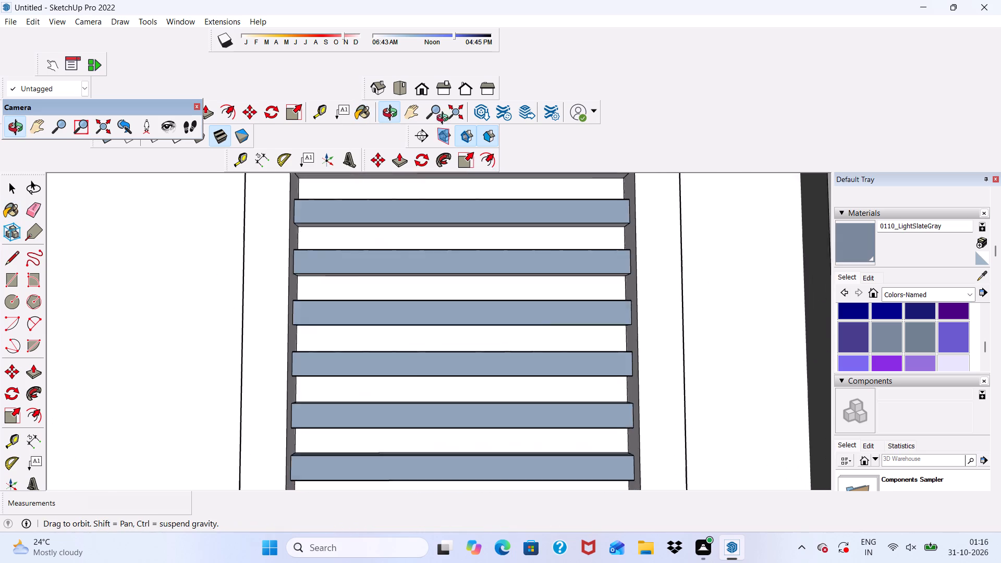
middle_drag(445, 119, 451, 107)
scroll(417, 323, up, 1)
scroll(418, 220, down, 5)
middle_drag(440, 440, 437, 295)
scroll(437, 360, up, 4)
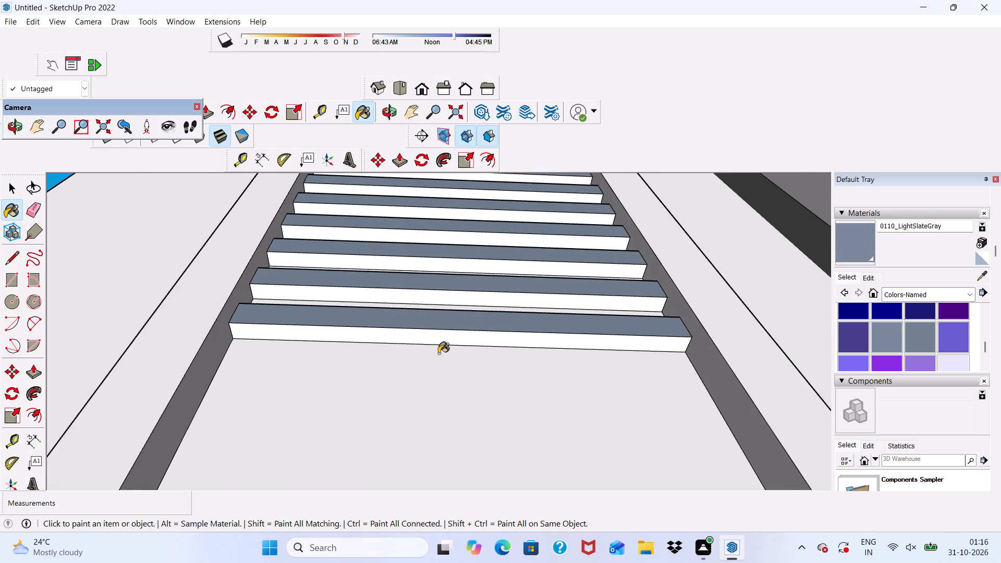
scroll(438, 353, up, 2)
click(441, 337)
scroll(441, 285, up, 1)
click(435, 288)
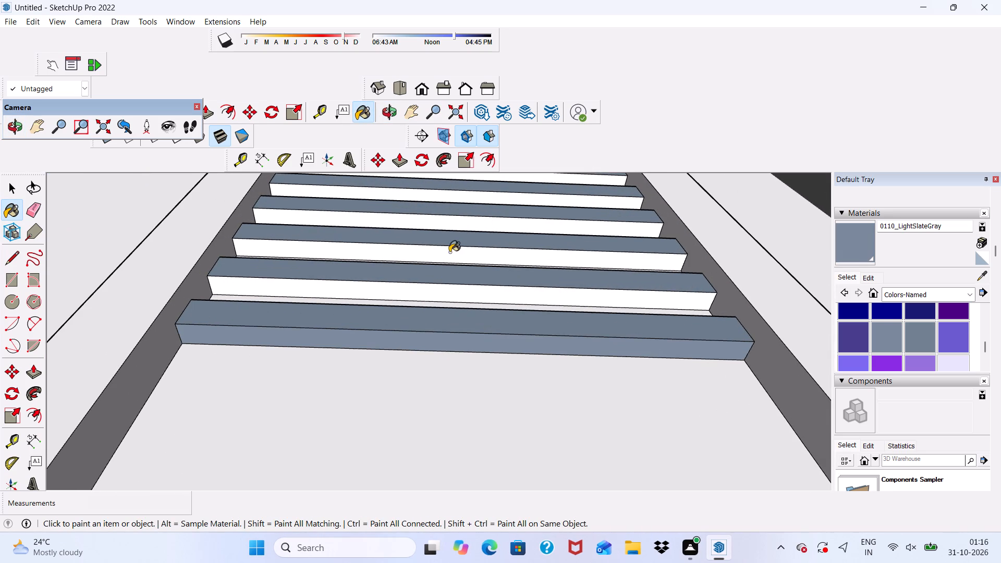
click(449, 249)
Paint the undersides of the next three slats up with 0110_LightSlateGray.
scroll(448, 259, down, 5)
scroll(442, 243, up, 6)
click(420, 253)
scroll(416, 270, down, 5)
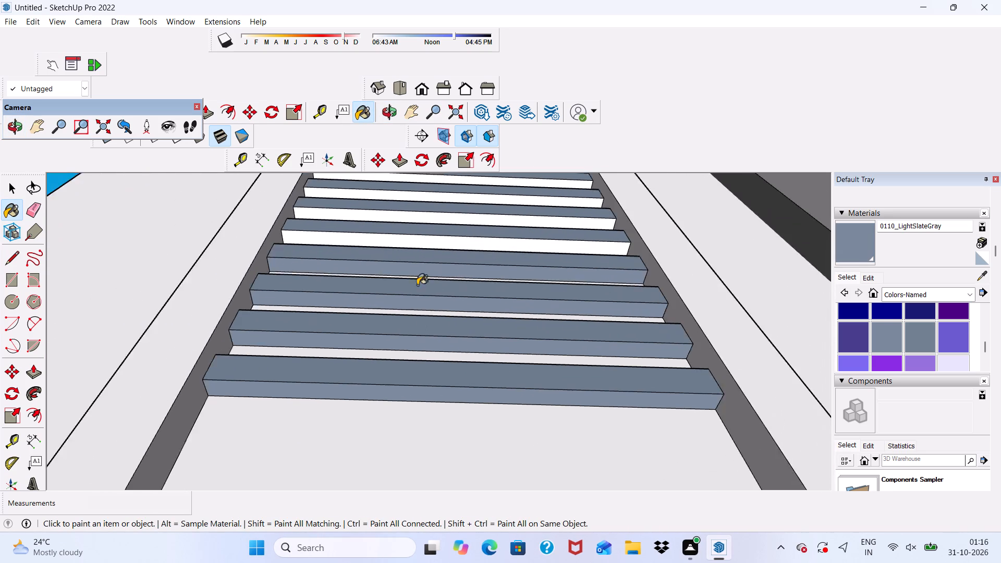
scroll(417, 262, up, 4)
click(408, 239)
scroll(409, 254, down, 6)
scroll(417, 235, up, 6)
click(406, 236)
scroll(406, 240, down, 5)
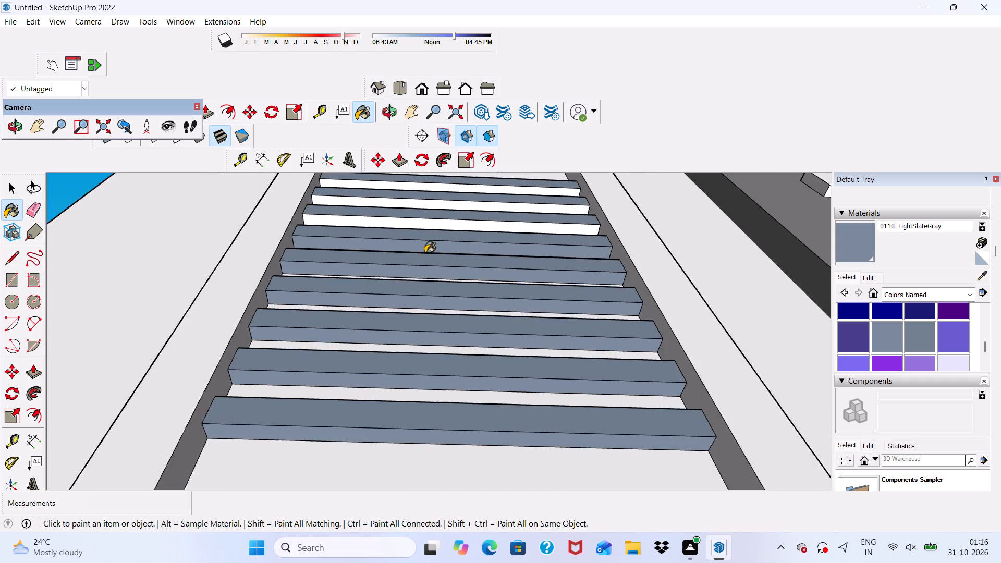
Paint the undersides of the three uppermost slats in the recess with 0110_LightSlateGray.
scroll(425, 213, up, 5)
click(413, 225)
scroll(413, 239, down, 6)
scroll(426, 216, up, 5)
click(410, 232)
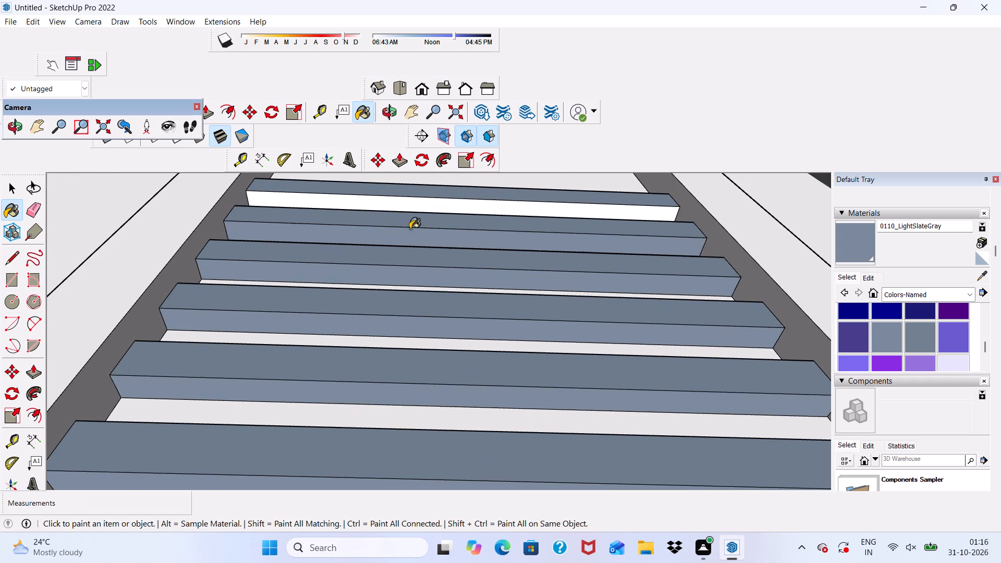
click(410, 204)
Paint the recess's back wall in the three lowest gaps between the slats with 0110_LightSlateGray.
scroll(414, 204, down, 4)
middle_drag(420, 282, 295, 517)
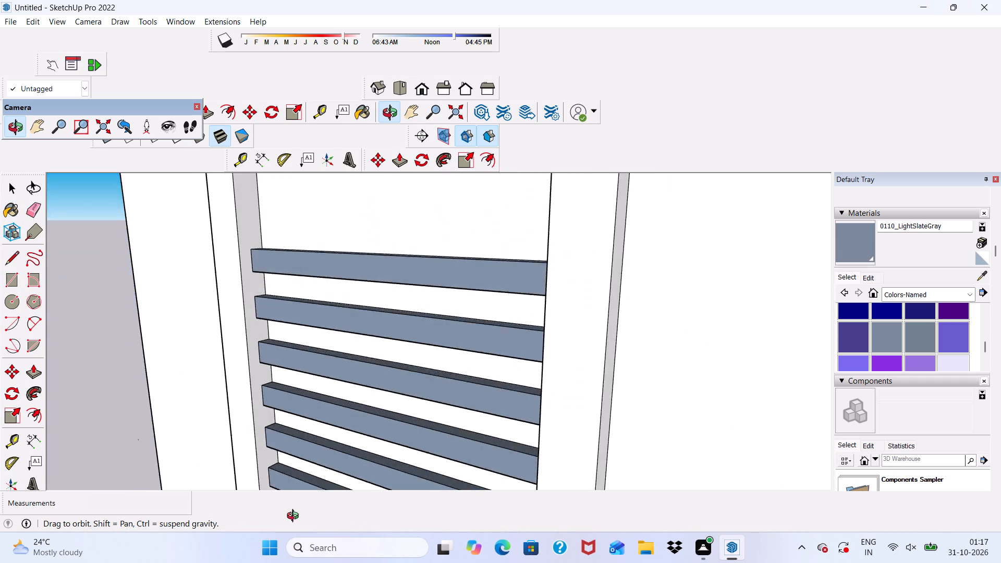
middle_drag(295, 517, 360, 508)
scroll(374, 429, up, 1)
scroll(413, 302, down, 4)
middle_drag(418, 362, 531, 285)
scroll(557, 230, down, 4)
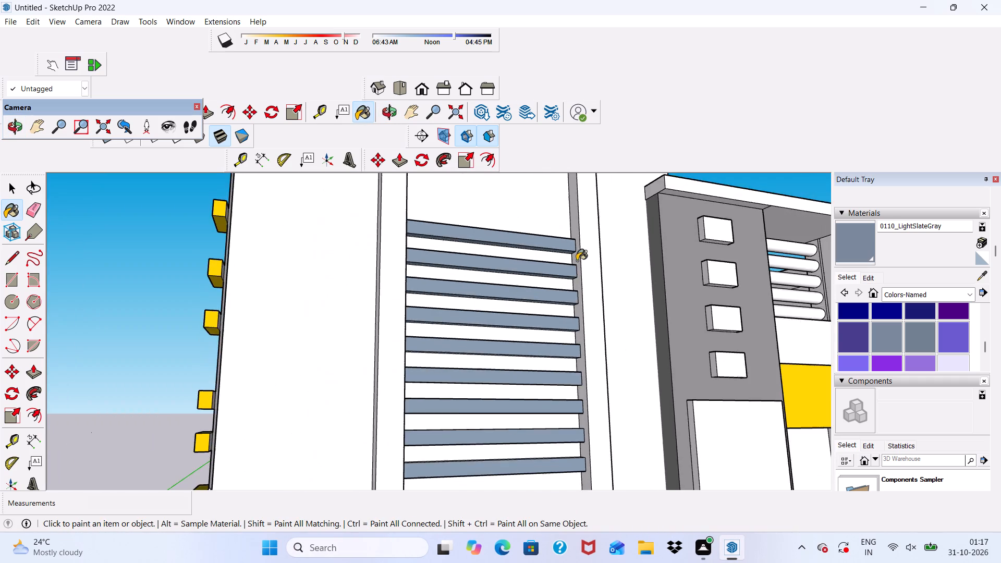
scroll(577, 261, down, 1)
scroll(474, 402, up, 5)
click(451, 358)
scroll(468, 355, down, 5)
scroll(460, 393, up, 2)
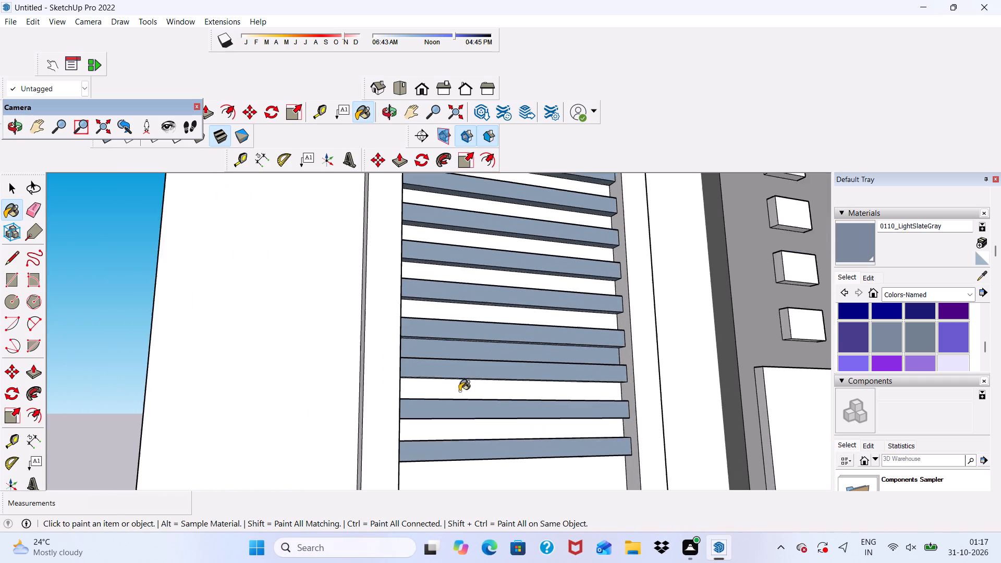
scroll(459, 391, up, 2)
click(459, 383)
click(455, 438)
scroll(449, 400, down, 5)
Paint the recess's back wall in the five remaining upper gaps between the slats with 0110_LightSlateGray.
middle_drag(496, 373, 425, 391)
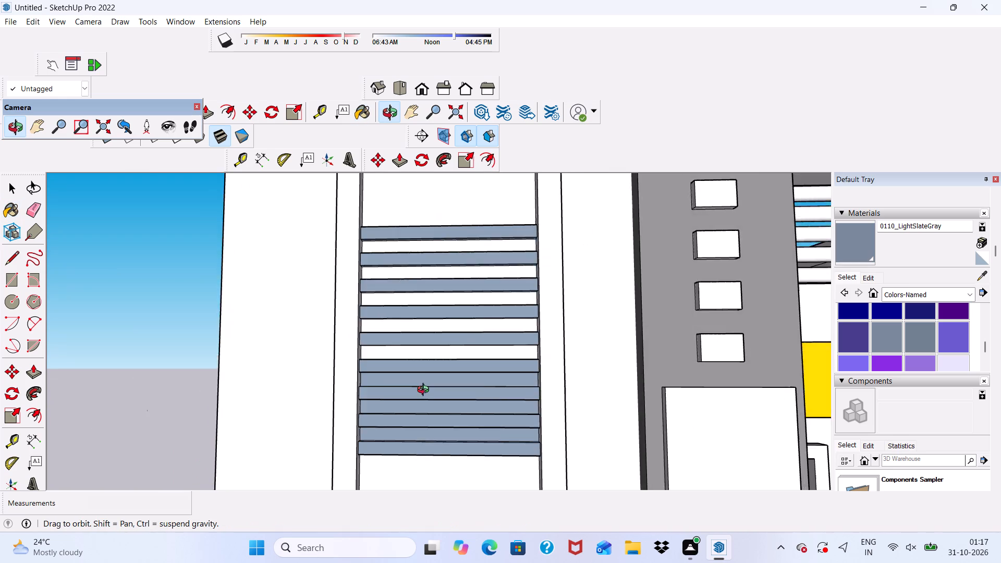
middle_drag(425, 391, 424, 389)
scroll(424, 362, up, 4)
click(424, 341)
scroll(426, 321, up, 2)
click(412, 309)
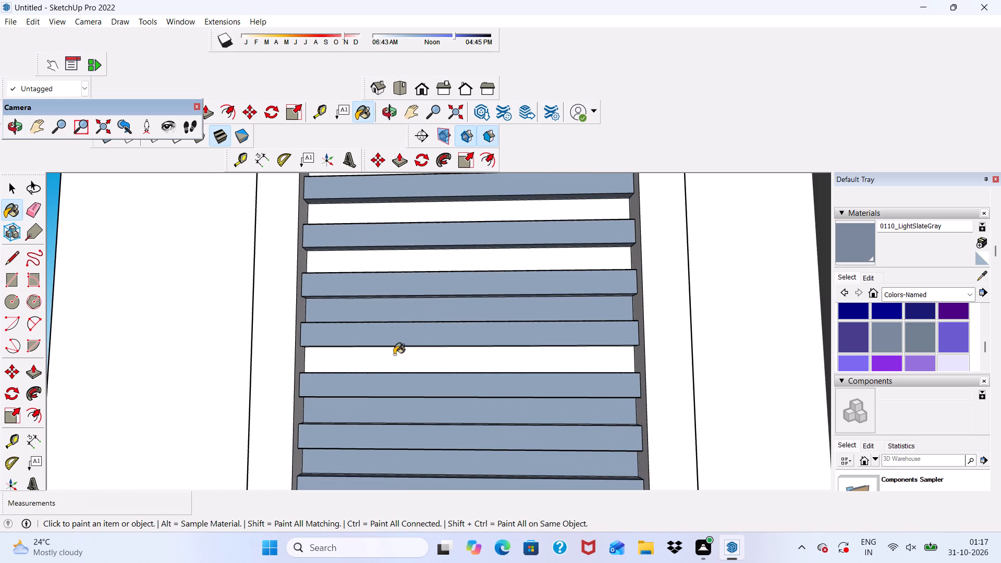
click(394, 356)
click(390, 267)
click(388, 228)
scroll(384, 241, down, 5)
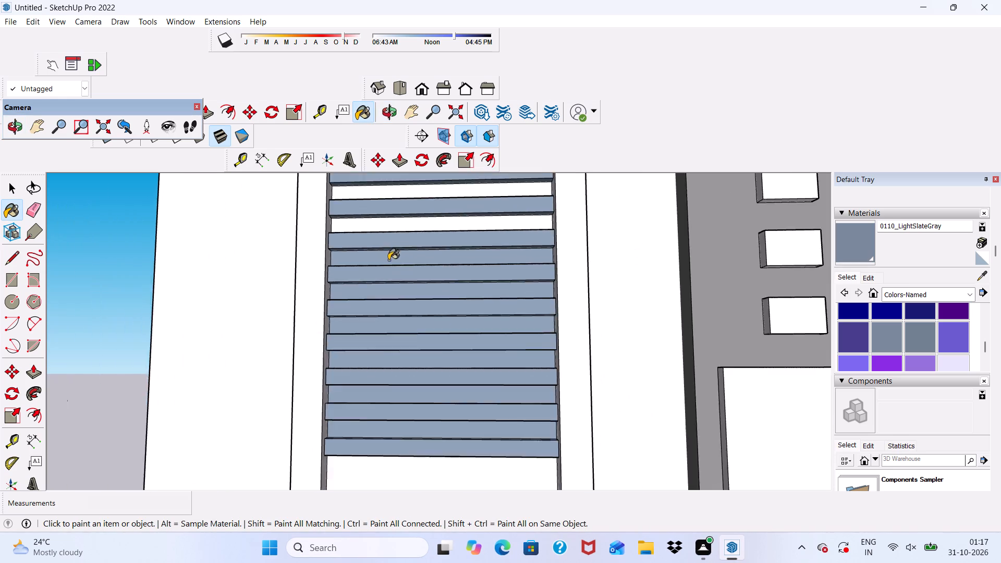
scroll(389, 231, up, 4)
click(387, 226)
click(383, 200)
click(390, 184)
scroll(387, 224, down, 11)
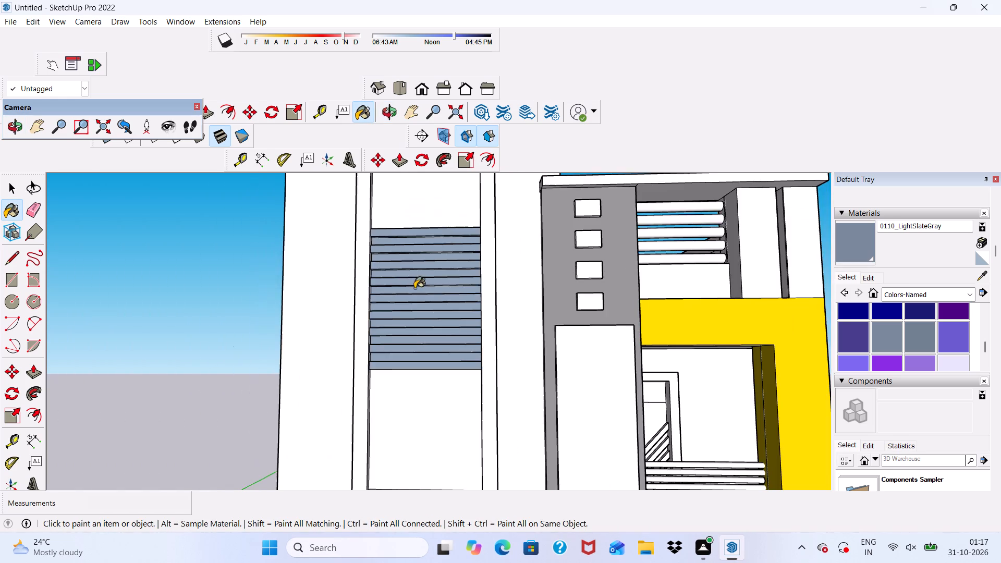
middle_drag(434, 279, 538, 329)
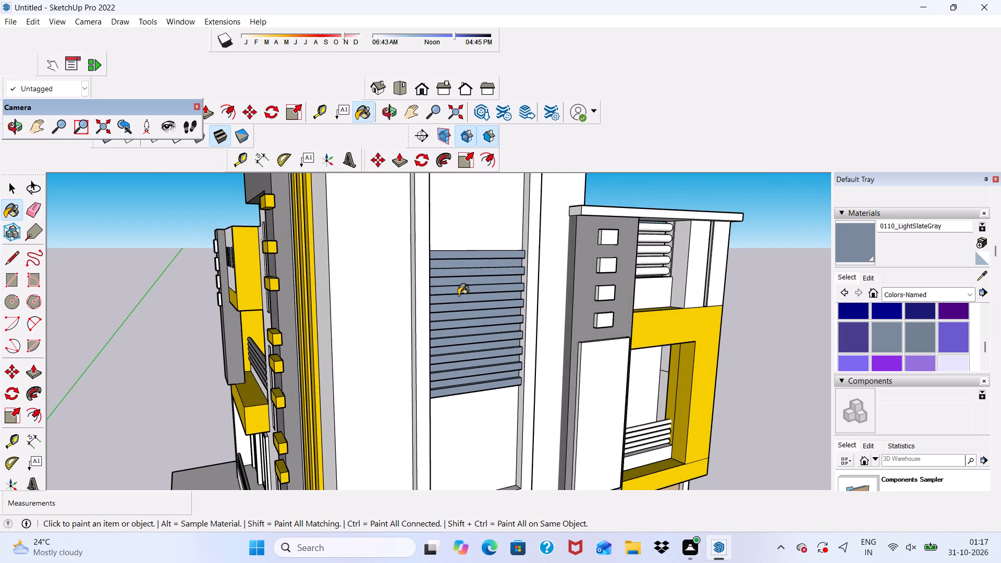
key(space)
Pick 0132_LightGray from Colors-Named and paint the large facade wall around the tall narrow windows.
scroll(458, 289, down, 4)
middle_drag(464, 299, 675, 250)
scroll(685, 250, up, 1)
scroll(643, 265, down, 4)
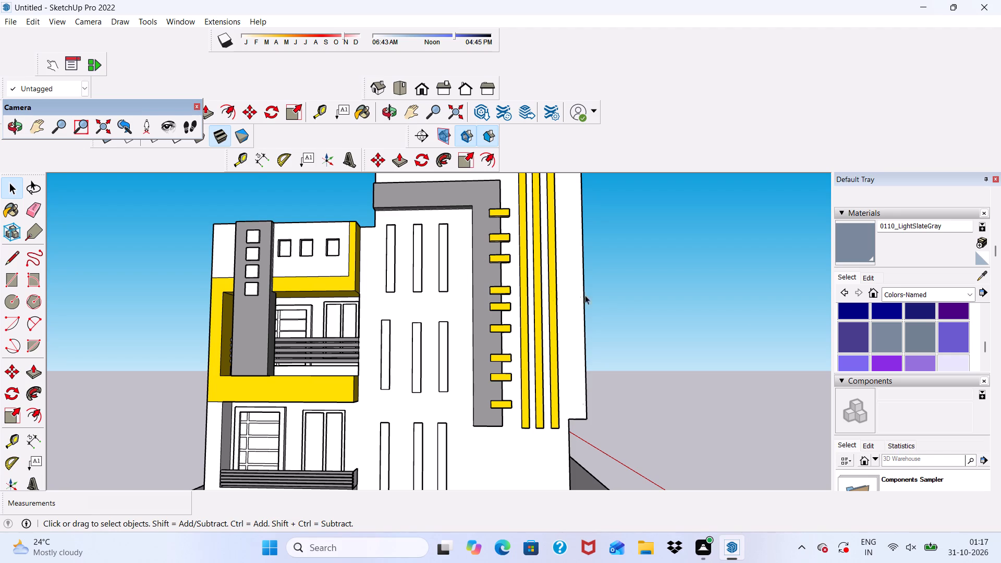
scroll(917, 329, down, 5)
scroll(916, 330, up, 1)
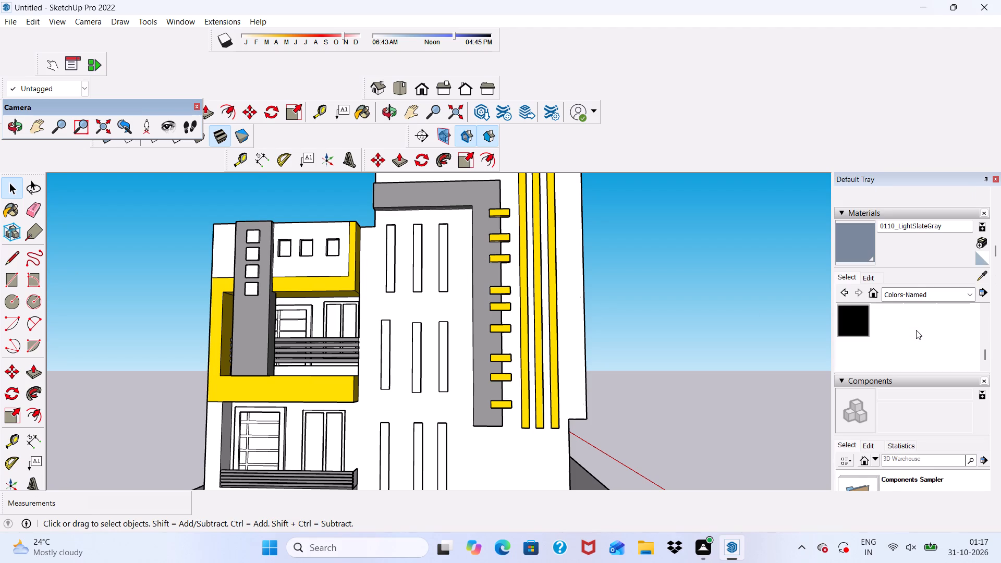
scroll(916, 330, up, 1)
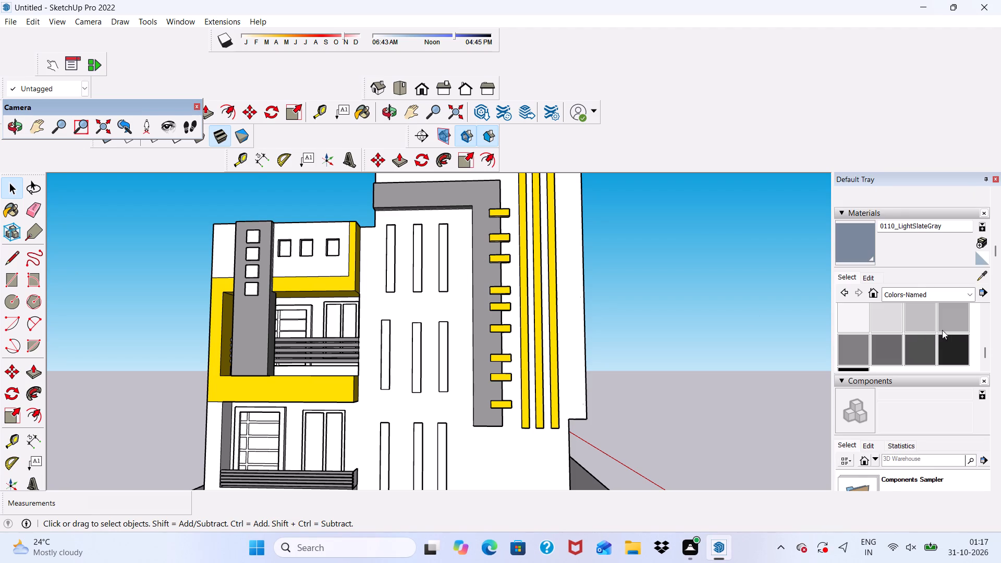
click(944, 320)
click(432, 309)
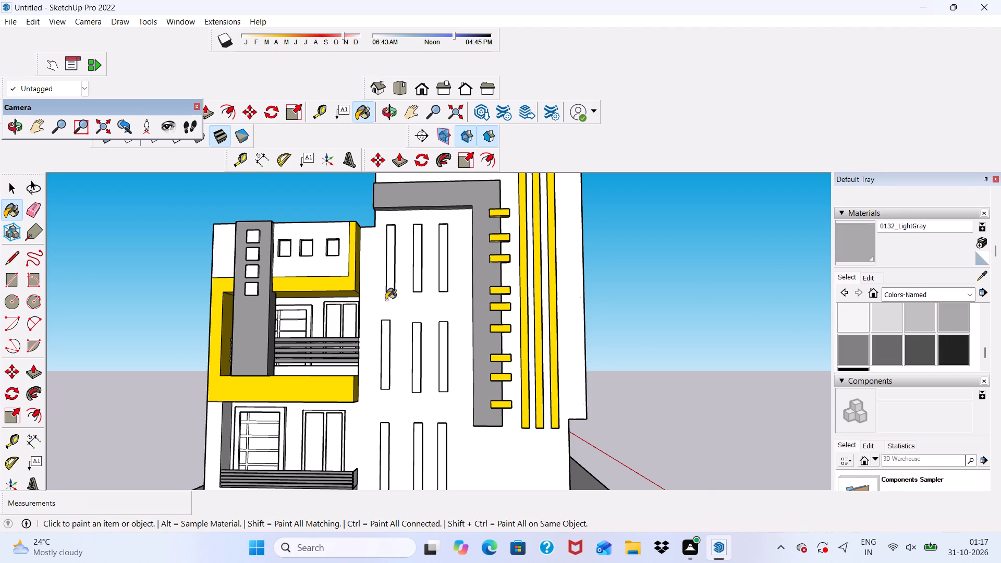
Paint the top-floor wall on both sides of the gray pillar and the balcony's back wall below it with 0132_LightGray.
scroll(370, 299, down, 3)
scroll(331, 257, up, 5)
click(353, 241)
scroll(224, 271, up, 2)
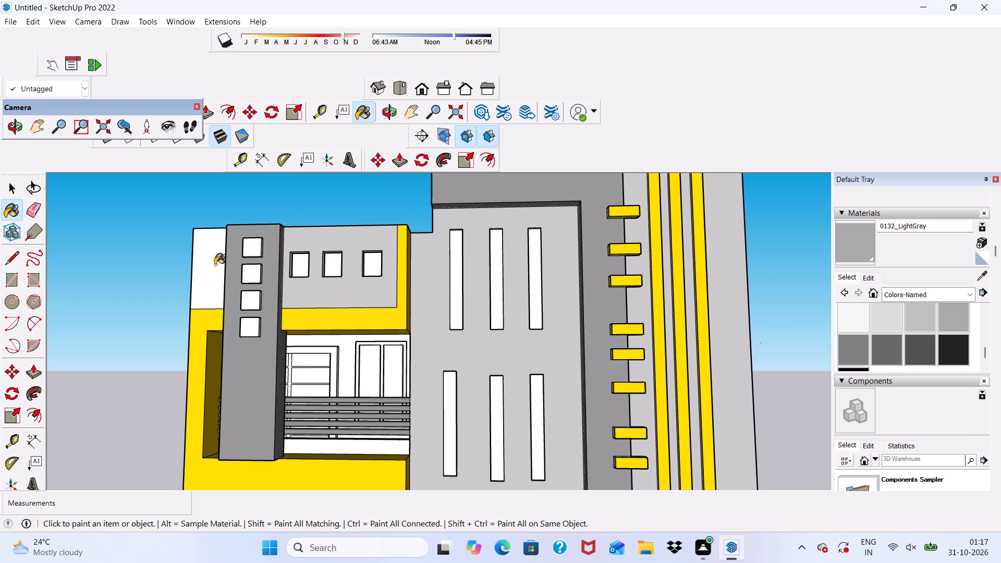
click(215, 265)
scroll(249, 248, down, 5)
scroll(331, 393, up, 5)
click(312, 279)
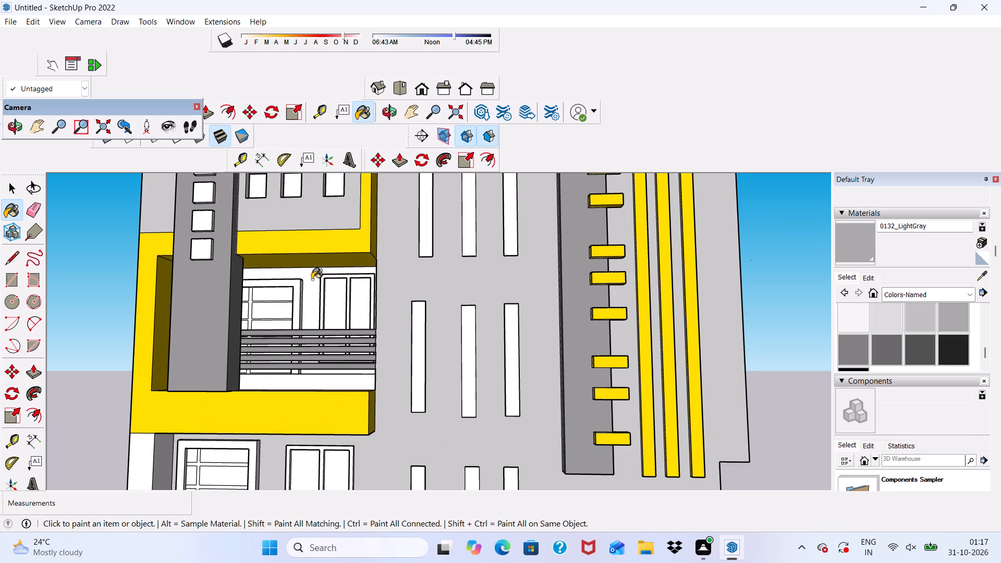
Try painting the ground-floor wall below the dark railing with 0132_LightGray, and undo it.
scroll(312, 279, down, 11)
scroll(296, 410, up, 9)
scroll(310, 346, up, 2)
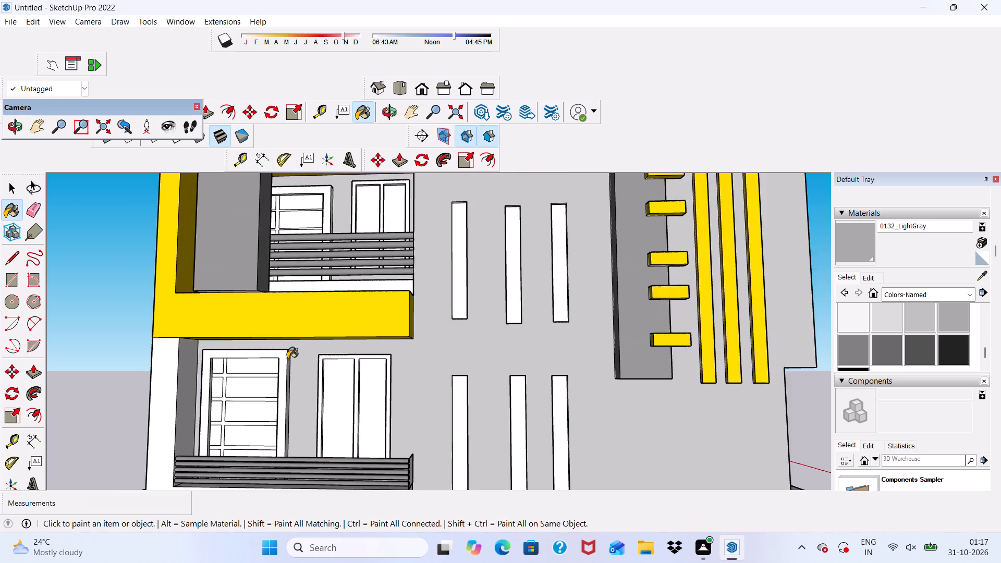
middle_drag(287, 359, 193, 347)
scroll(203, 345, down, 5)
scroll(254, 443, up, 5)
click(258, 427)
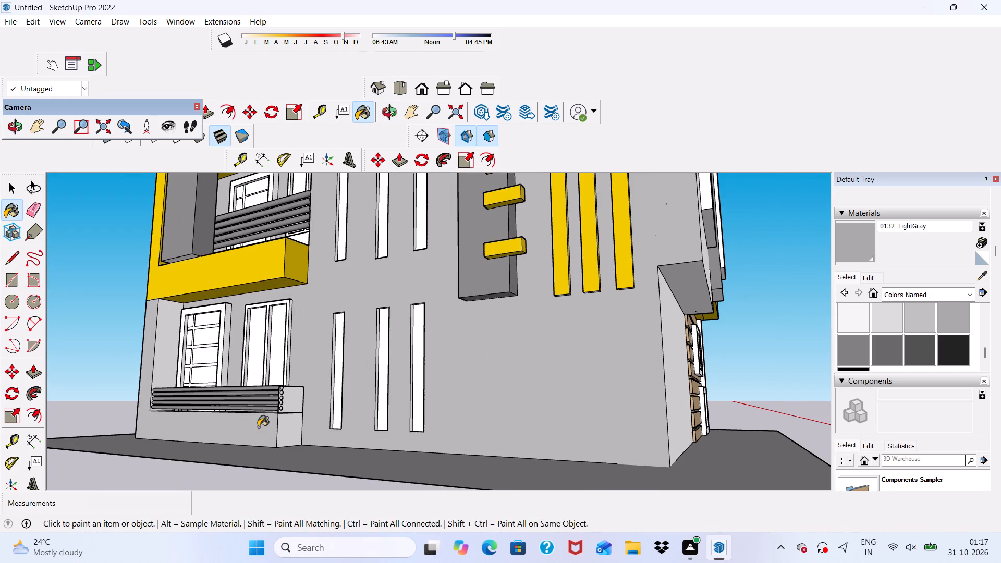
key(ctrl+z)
Paint the tower's front wall around the slatted recess with 0132_LightGray.
scroll(308, 381, down, 5)
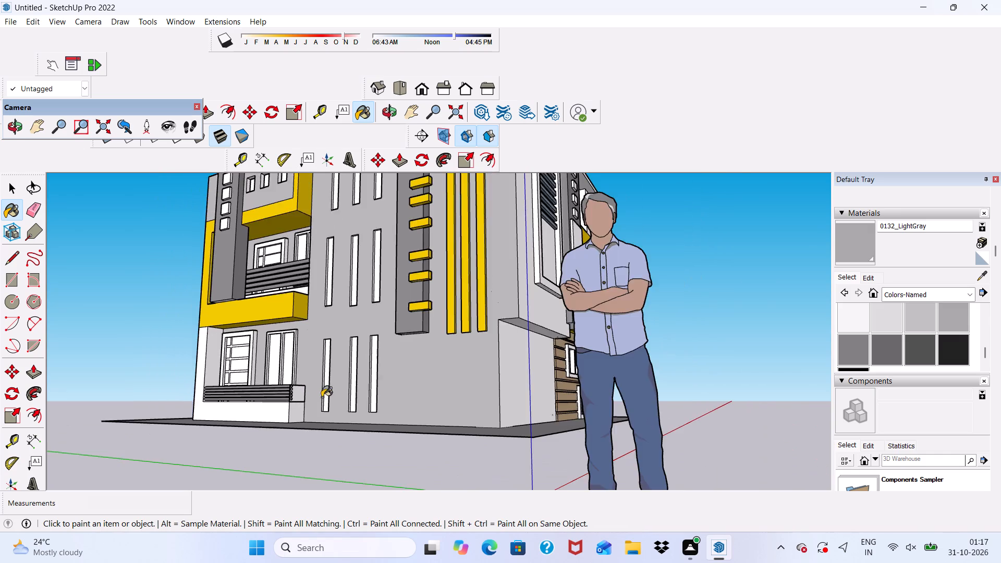
scroll(322, 397, down, 4)
middle_drag(399, 439, 293, 508)
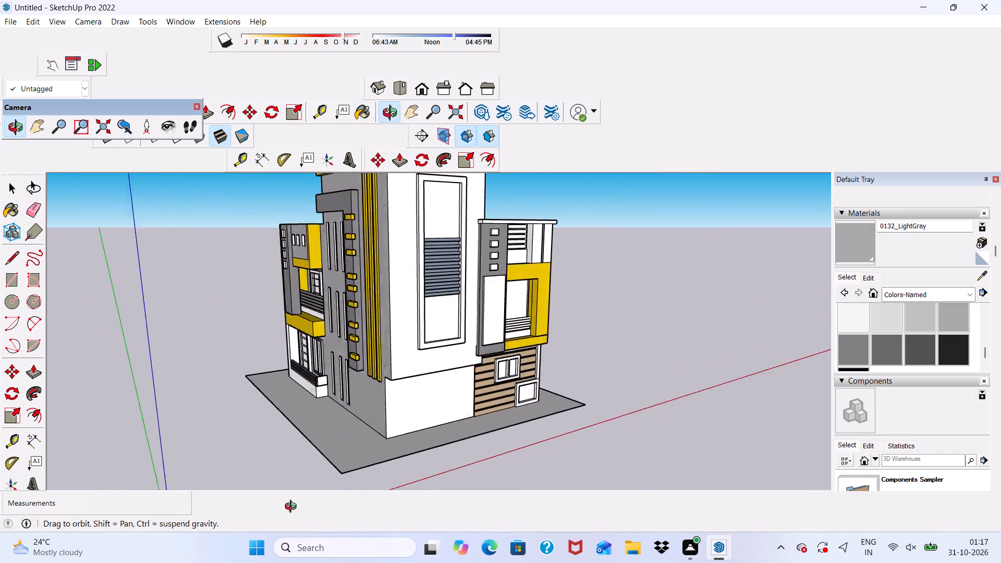
middle_drag(293, 508, 236, 455)
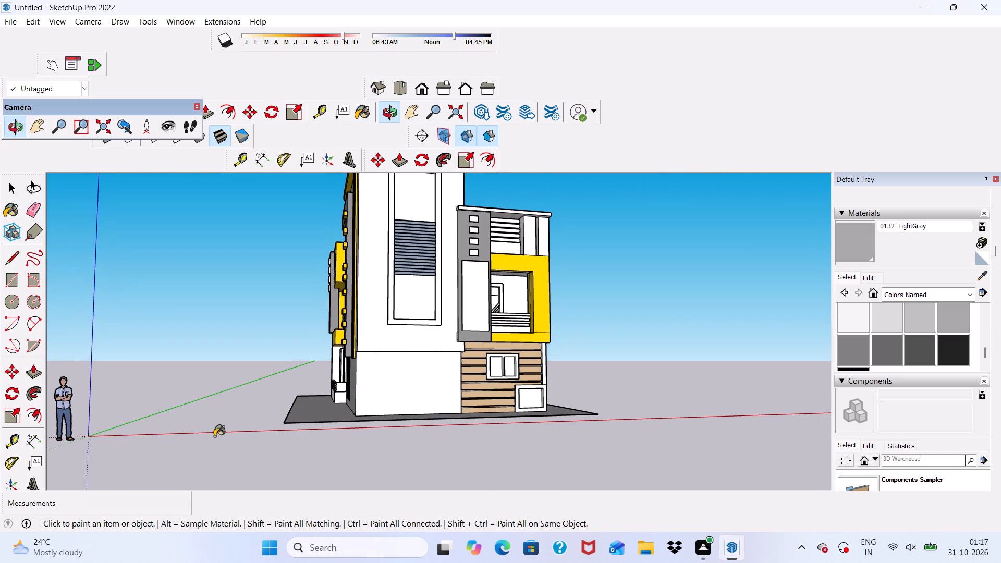
scroll(364, 296, up, 2)
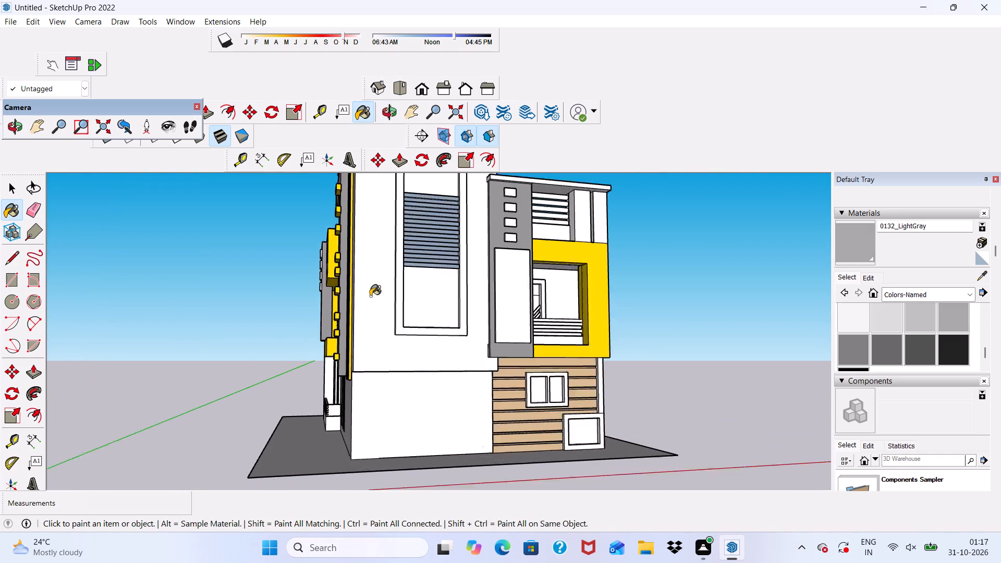
scroll(370, 296, up, 2)
click(370, 296)
scroll(370, 300, down, 6)
scroll(405, 334, up, 1)
Paint the wall below the top-floor bars and the five horizontal bars themselves with 0132_LightGray.
middle_drag(405, 334, 277, 360)
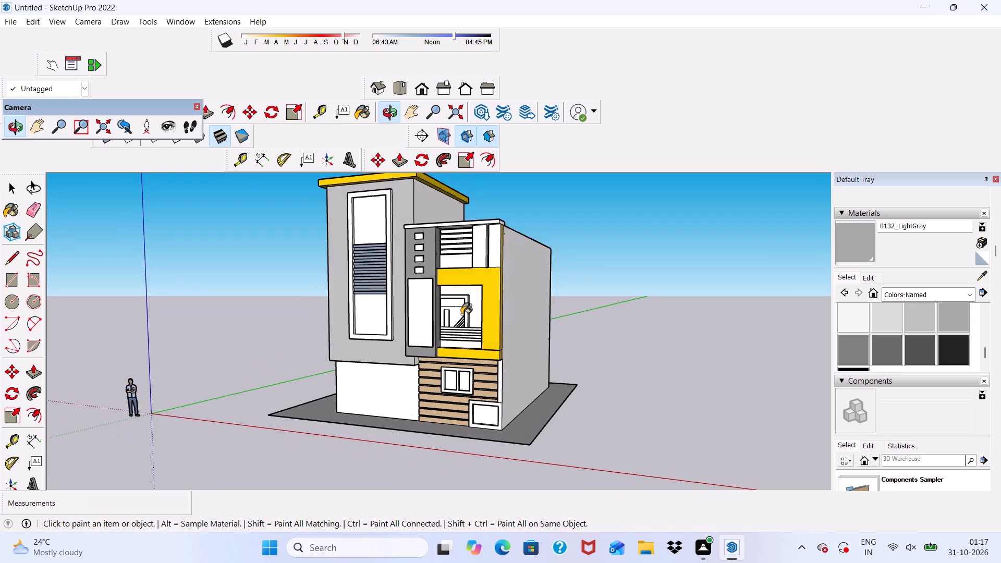
scroll(462, 312, up, 9)
click(463, 233)
scroll(460, 234, down, 6)
scroll(480, 219, up, 5)
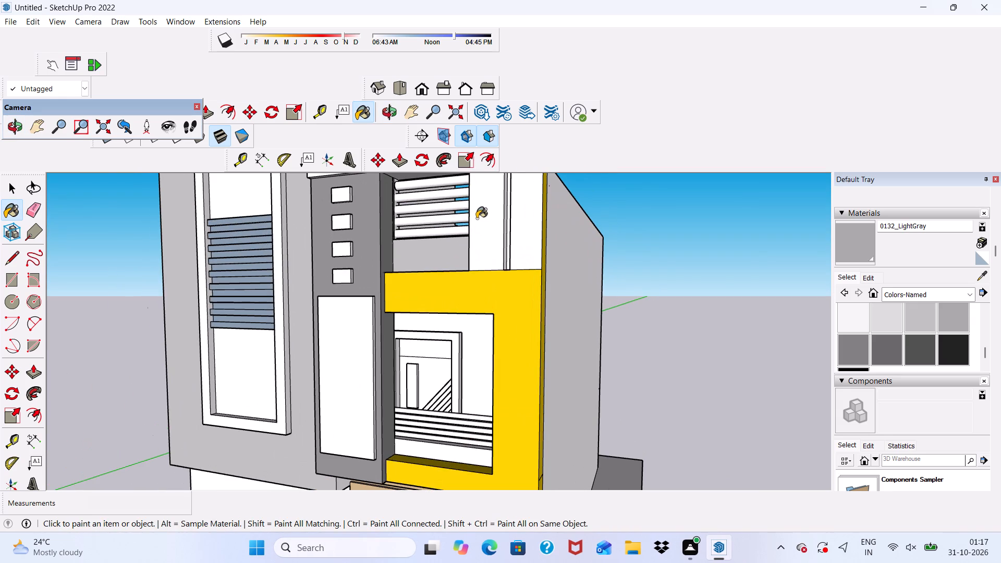
scroll(474, 209, up, 6)
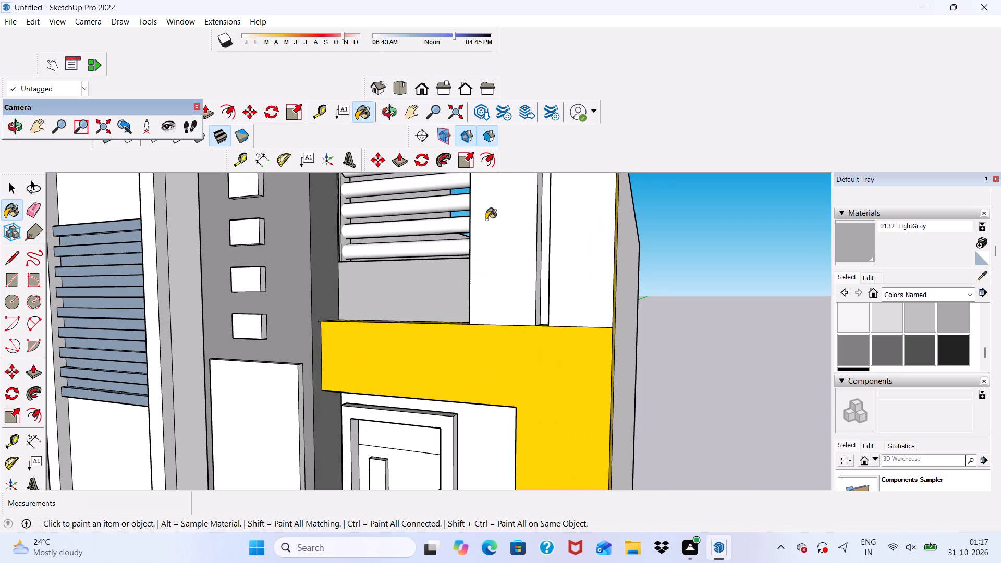
click(390, 242)
drag(396, 222, 401, 224)
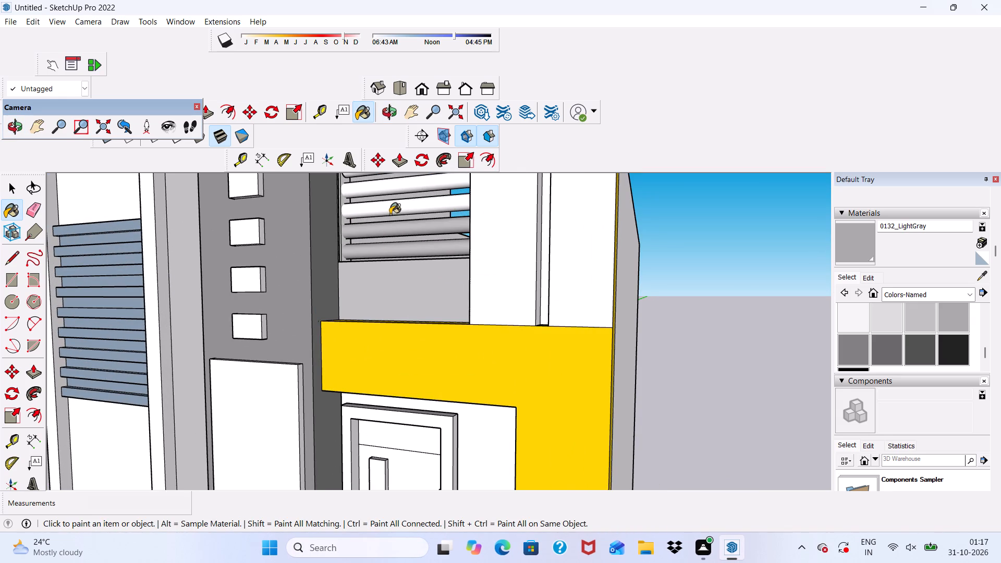
click(390, 214)
scroll(383, 196, down, 6)
scroll(389, 221, up, 5)
click(377, 181)
scroll(362, 212, down, 5)
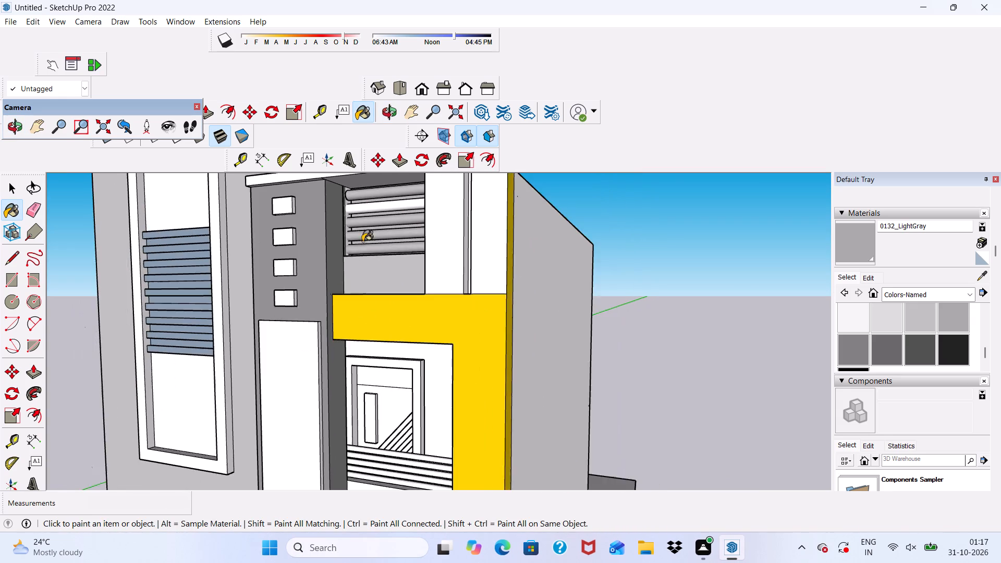
scroll(369, 206, up, 2)
click(353, 212)
Paint the wall faces beside the top-floor bars and the building's plain side wall with 0132_LightGray.
click(458, 239)
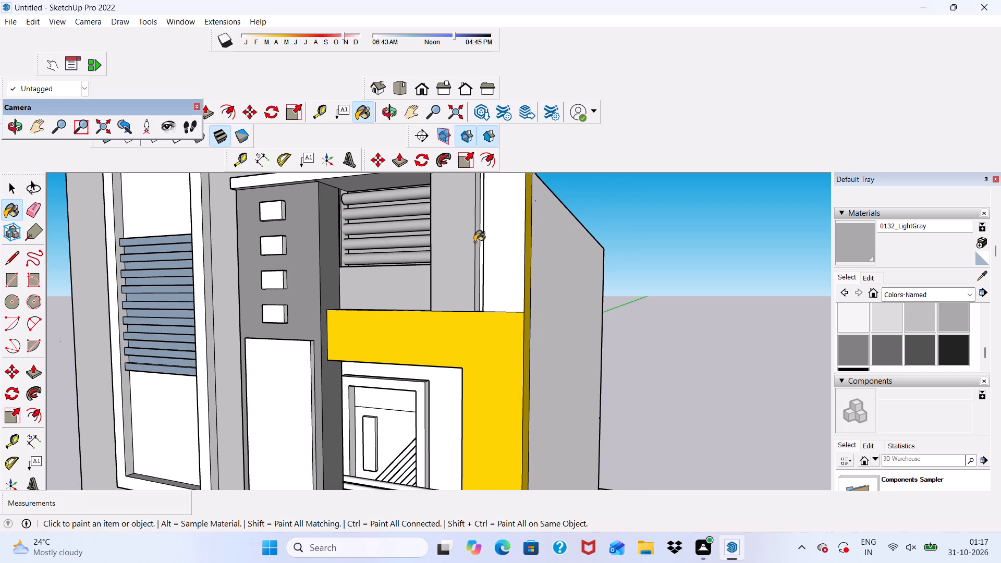
click(475, 243)
drag(485, 253, 491, 261)
scroll(484, 253, up, 5)
scroll(484, 254, down, 5)
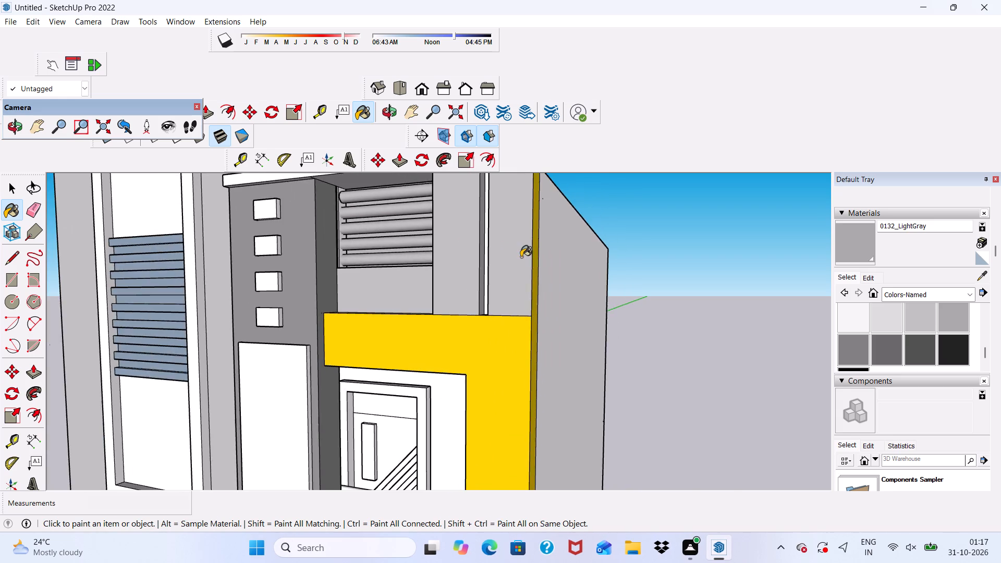
middle_drag(521, 257, 444, 264)
click(522, 260)
scroll(511, 227, down, 13)
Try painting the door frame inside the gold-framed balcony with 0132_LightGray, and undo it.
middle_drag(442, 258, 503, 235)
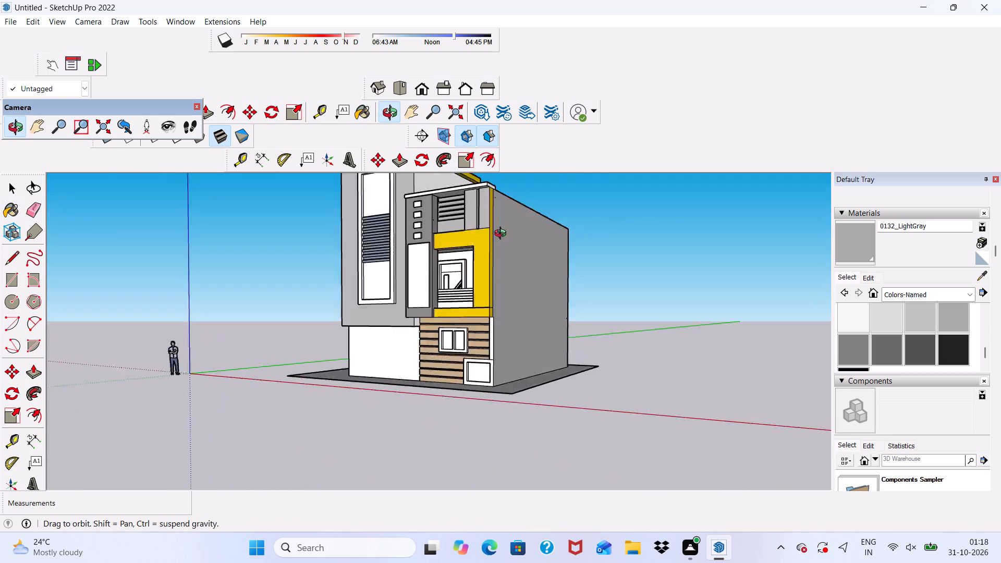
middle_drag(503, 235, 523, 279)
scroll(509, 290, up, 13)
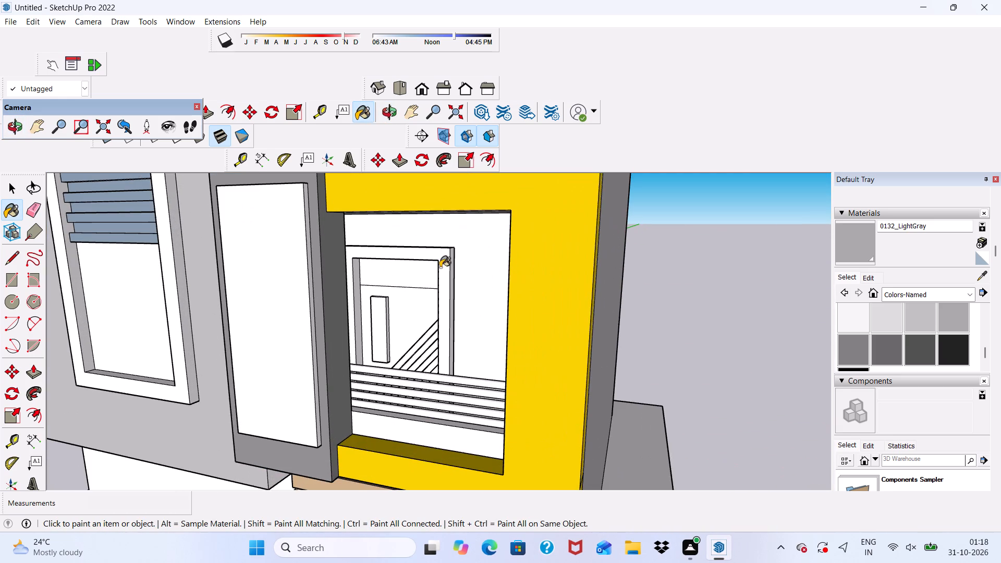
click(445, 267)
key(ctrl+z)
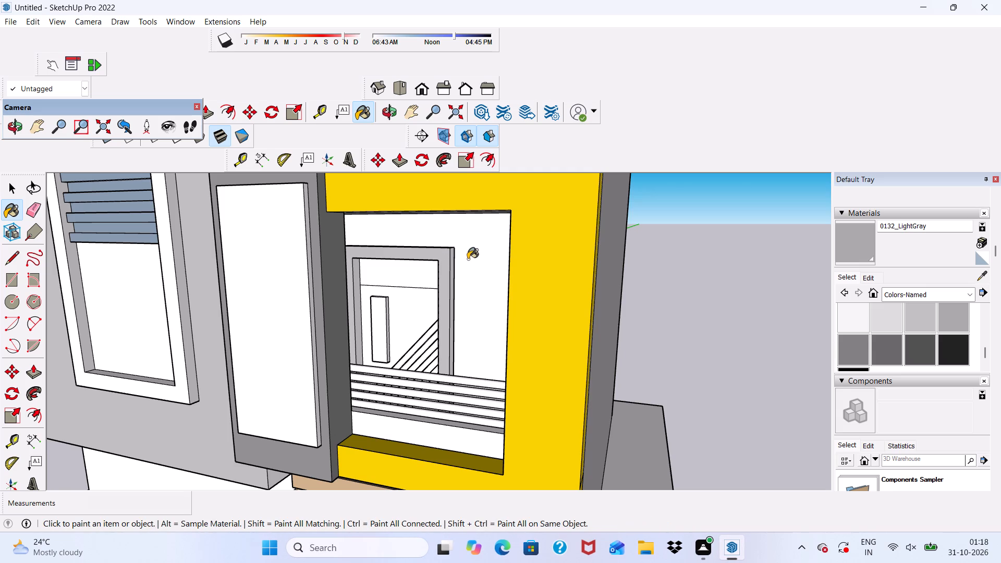
Paint the gold-framed balcony's back wall and its five railing bars with 0132_LightGray.
click(468, 260)
scroll(473, 240, down, 5)
middle_drag(462, 272, 536, 207)
scroll(545, 211, down, 5)
middle_drag(515, 428, 479, 481)
scroll(530, 340, up, 3)
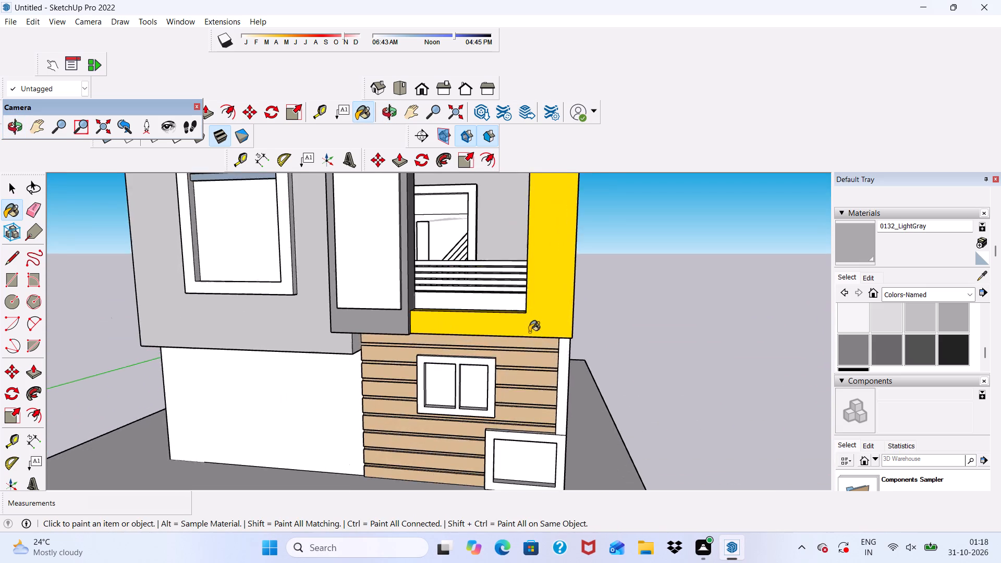
scroll(529, 332, up, 8)
drag(477, 272, 484, 271)
scroll(470, 281, up, 2)
click(471, 285)
click(477, 296)
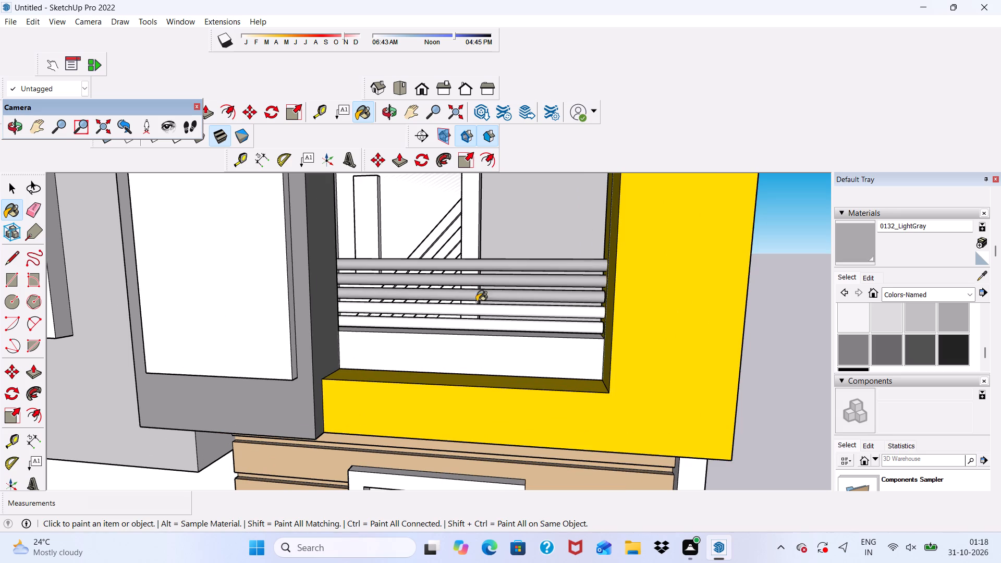
click(480, 312)
click(481, 328)
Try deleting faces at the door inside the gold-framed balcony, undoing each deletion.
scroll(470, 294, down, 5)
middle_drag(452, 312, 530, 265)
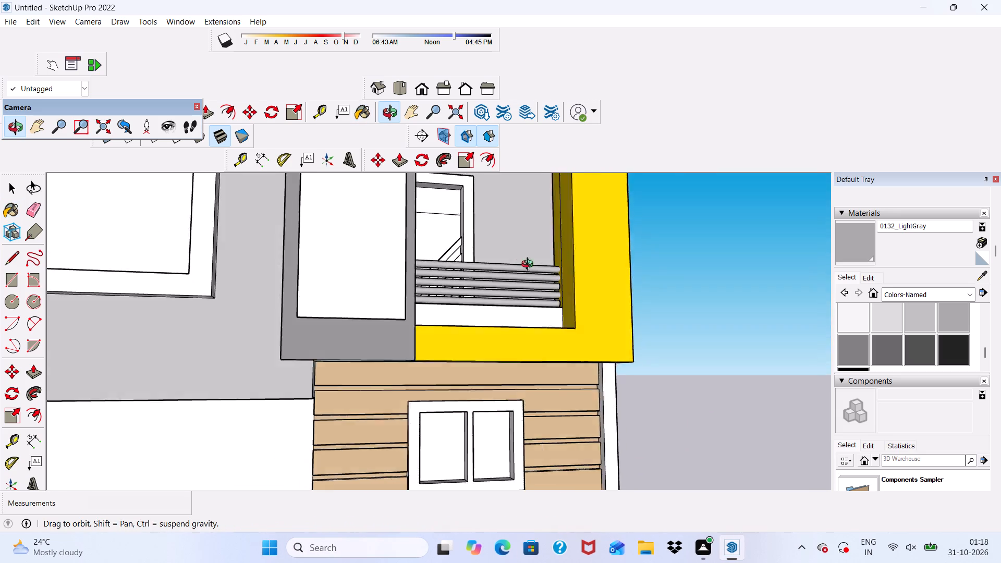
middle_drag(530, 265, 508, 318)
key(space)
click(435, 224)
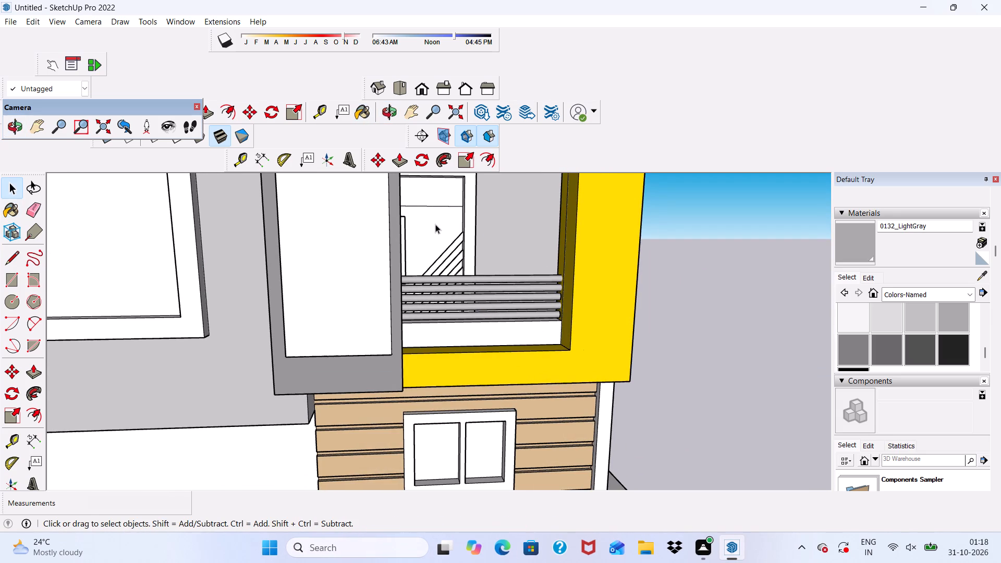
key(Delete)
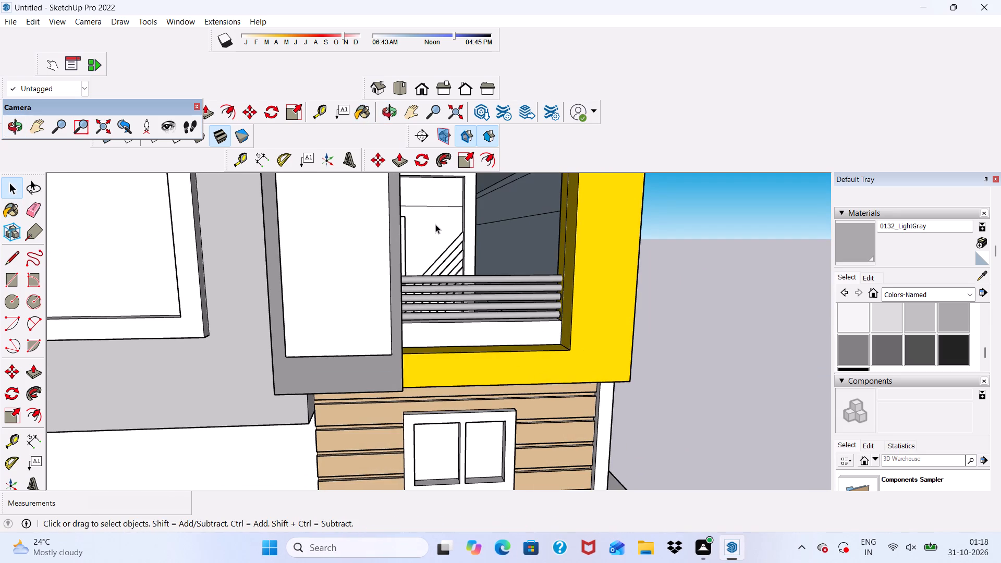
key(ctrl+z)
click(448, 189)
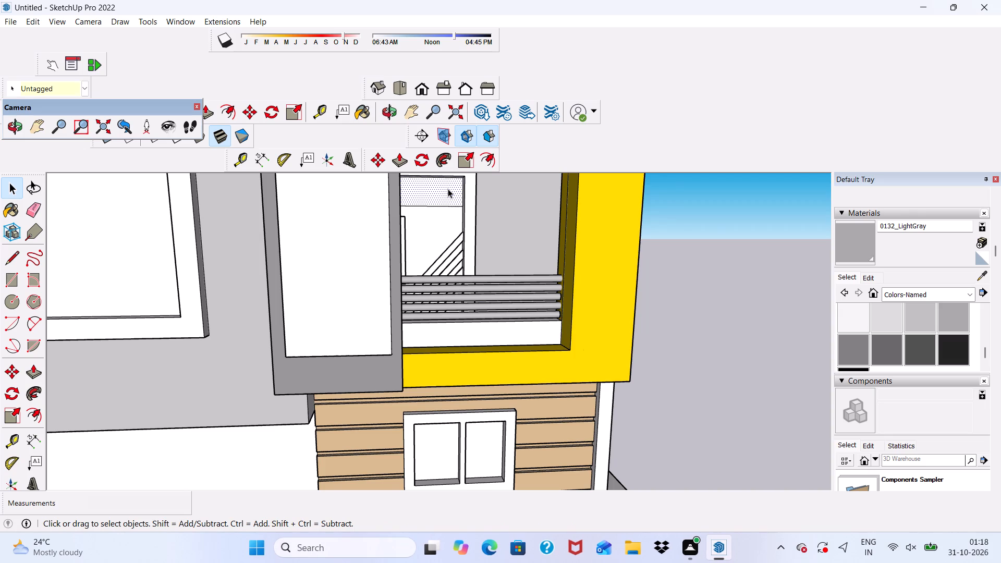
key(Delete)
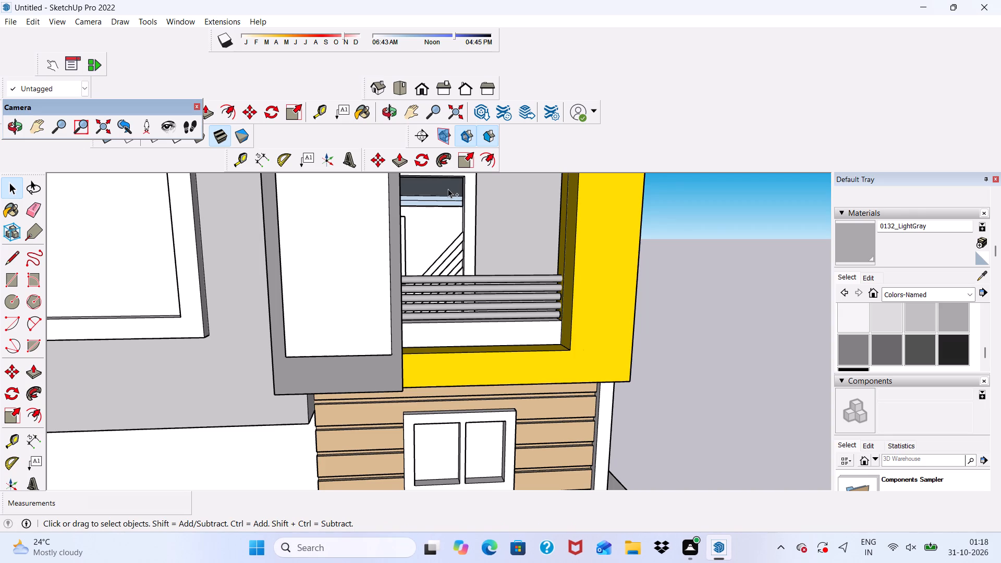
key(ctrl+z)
Examine the gold-framed balcony's door opening and the building's facades from several sides for unpainted parts.
key(space)
scroll(403, 271, down, 5)
scroll(564, 334, down, 4)
middle_drag(602, 350, 544, 358)
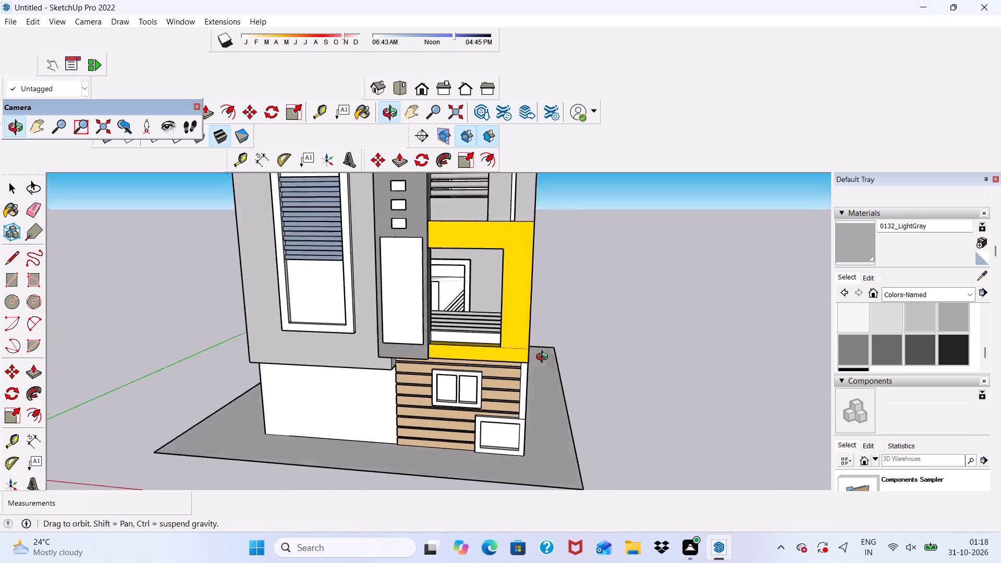
middle_drag(544, 358, 426, 308)
scroll(374, 256, up, 6)
scroll(420, 264, up, 2)
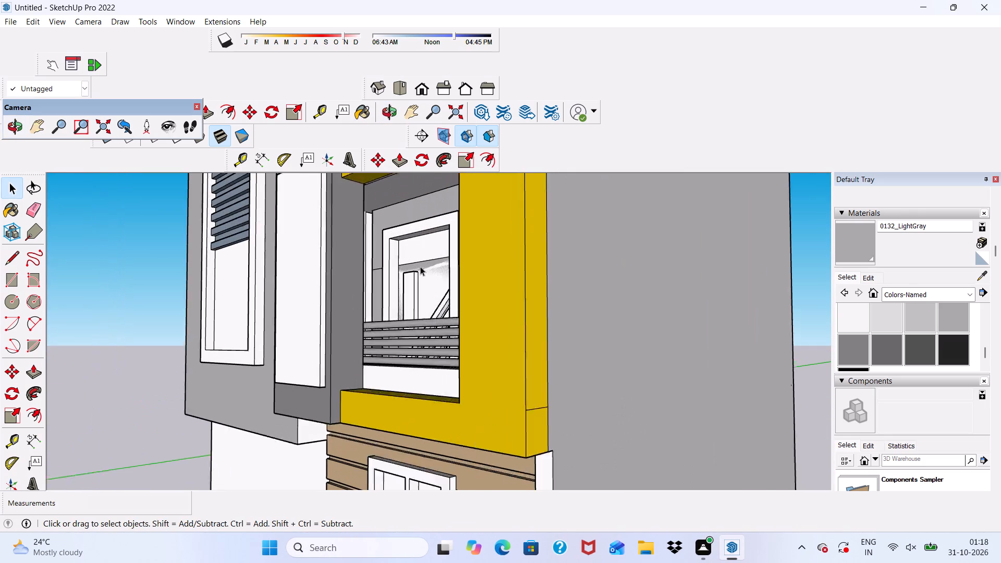
scroll(420, 266, up, 1)
click(424, 275)
scroll(424, 276, down, 2)
middle_drag(427, 283, 432, 287)
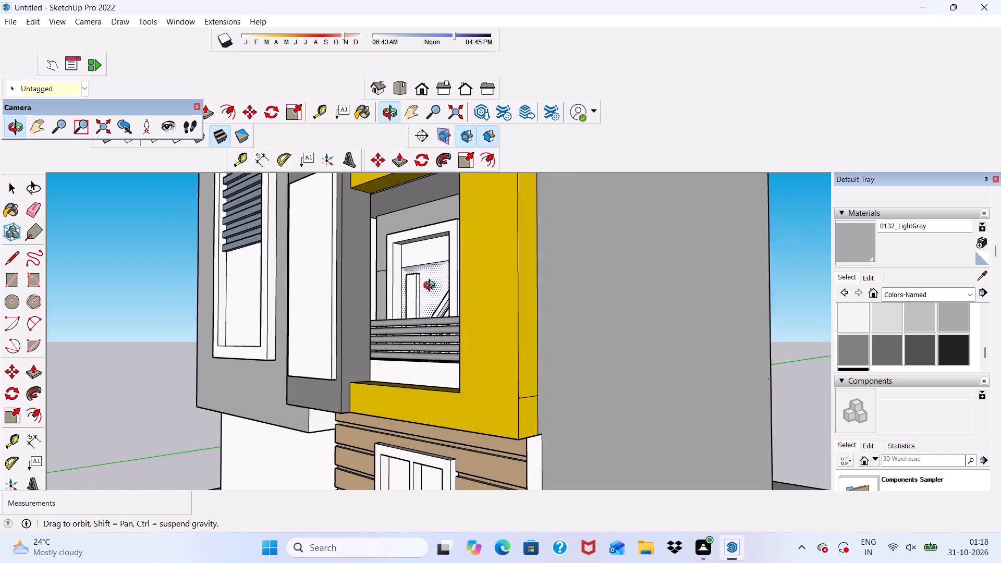
middle_drag(432, 287, 626, 308)
key(space)
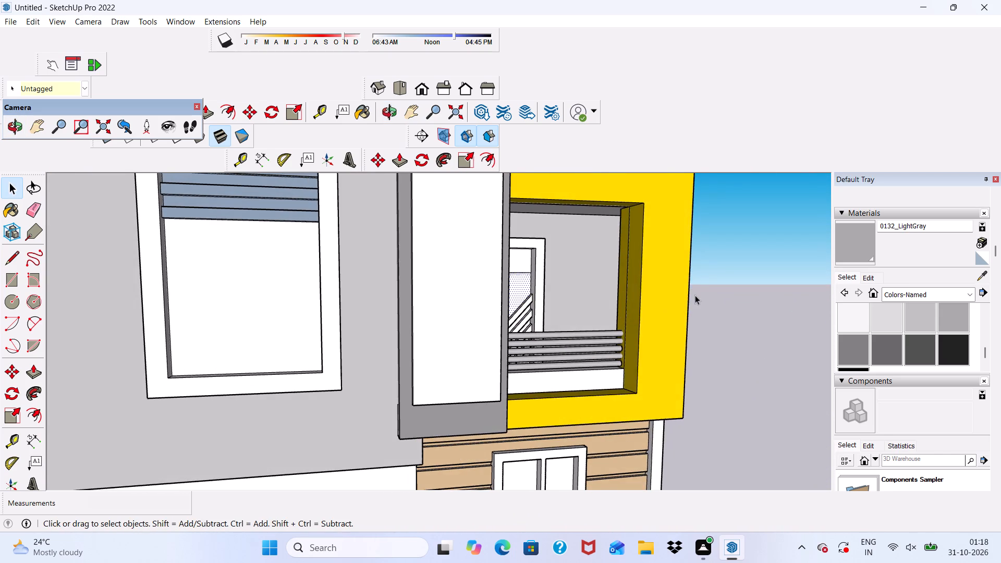
scroll(698, 294, down, 14)
middle_drag(423, 274, 752, 251)
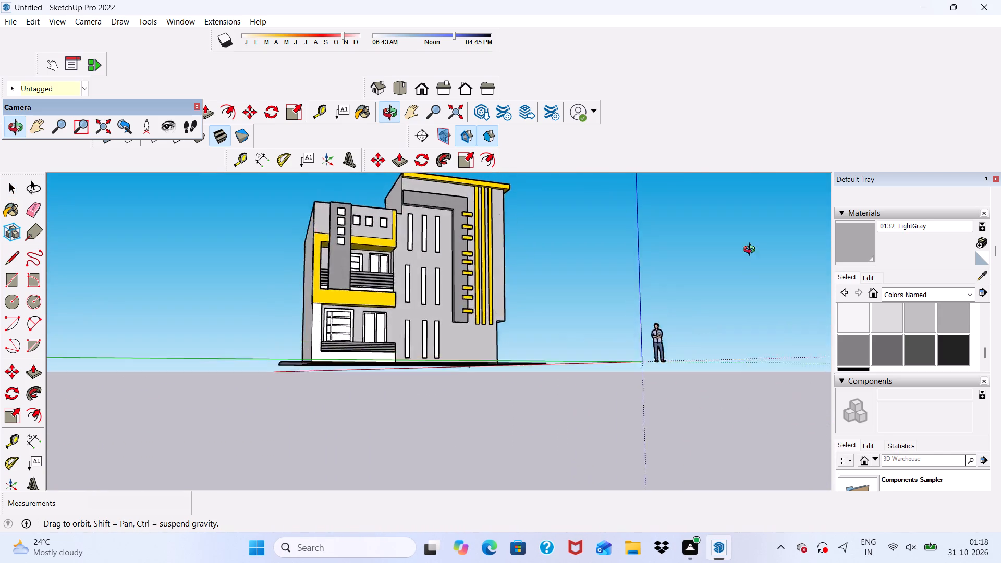
middle_drag(752, 251, 628, 254)
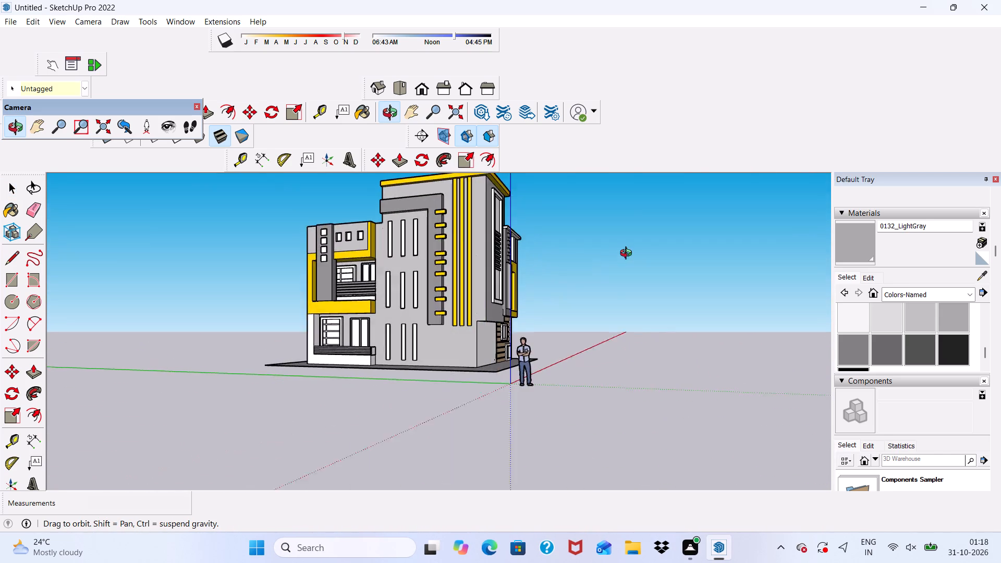
middle_drag(628, 254, 565, 303)
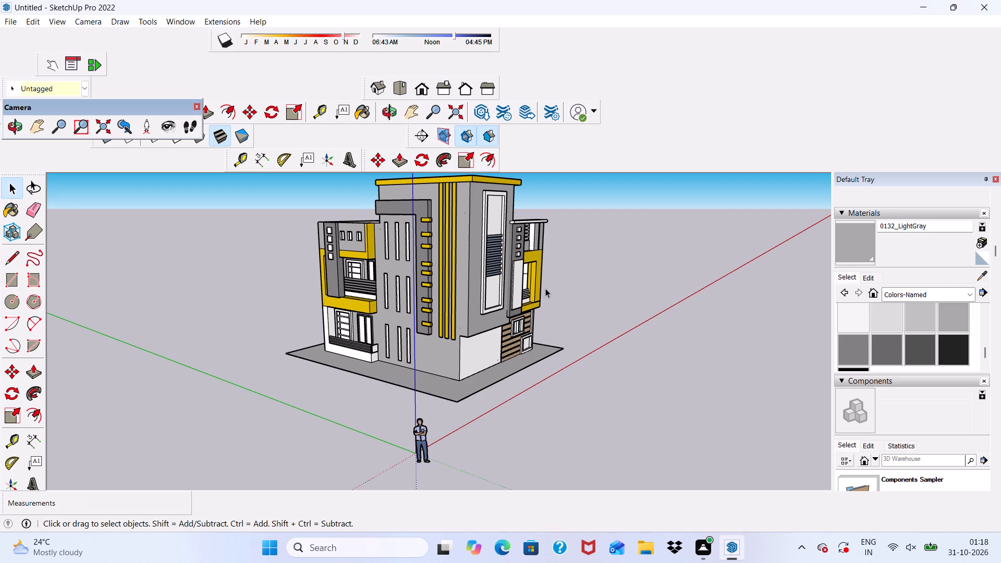
scroll(496, 274, down, 4)
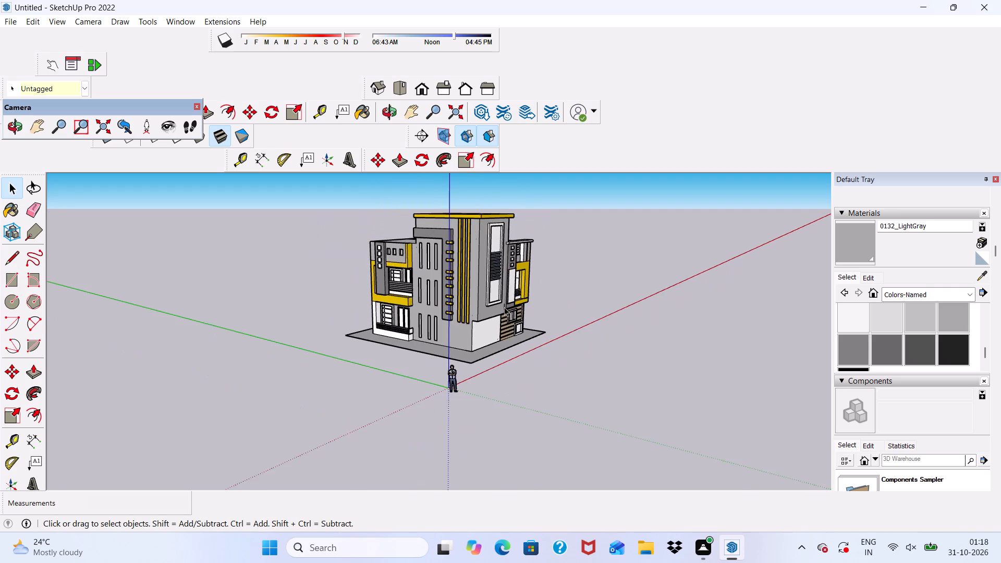
middle_drag(487, 307, 283, 269)
scroll(481, 274, up, 5)
scroll(413, 356, down, 1)
middle_drag(412, 363, 416, 337)
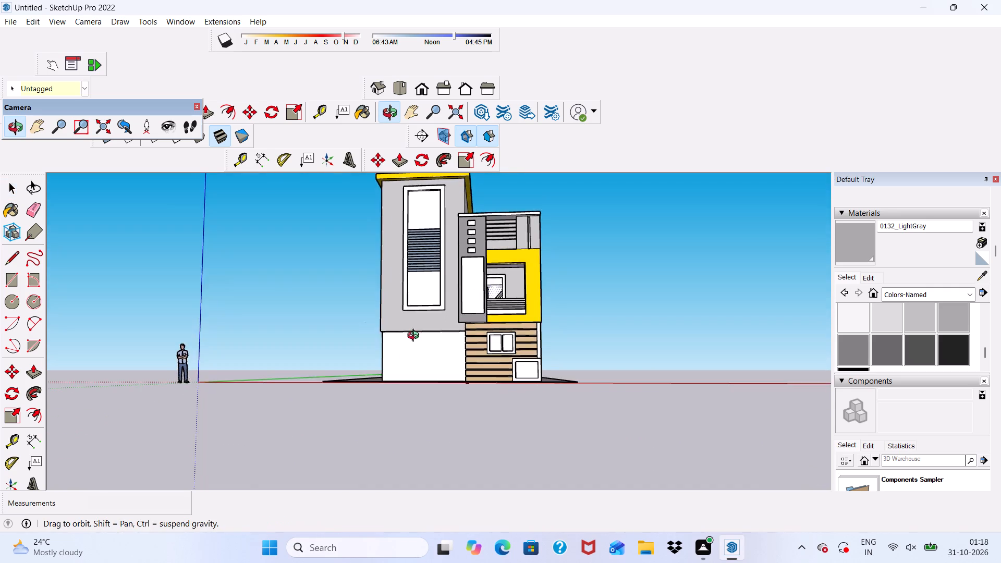
middle_drag(416, 337, 407, 359)
scroll(402, 377, up, 1)
scroll(400, 367, down, 5)
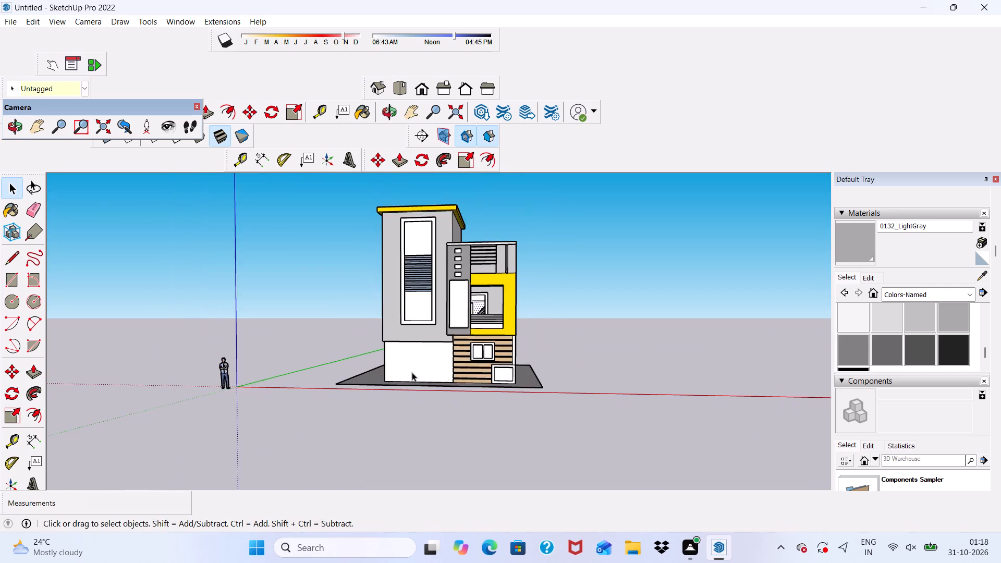
middle_drag(412, 372, 674, 394)
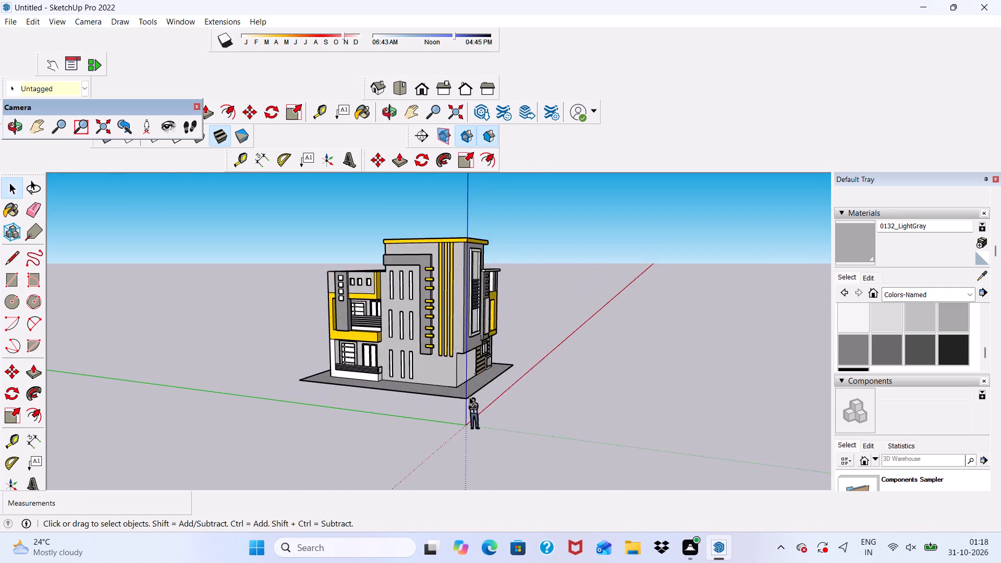
Paint the five wide panels of the ground-floor balcony door with Wood Veneer 01 from the Wood collection.
scroll(362, 371, up, 10)
scroll(322, 337, up, 3)
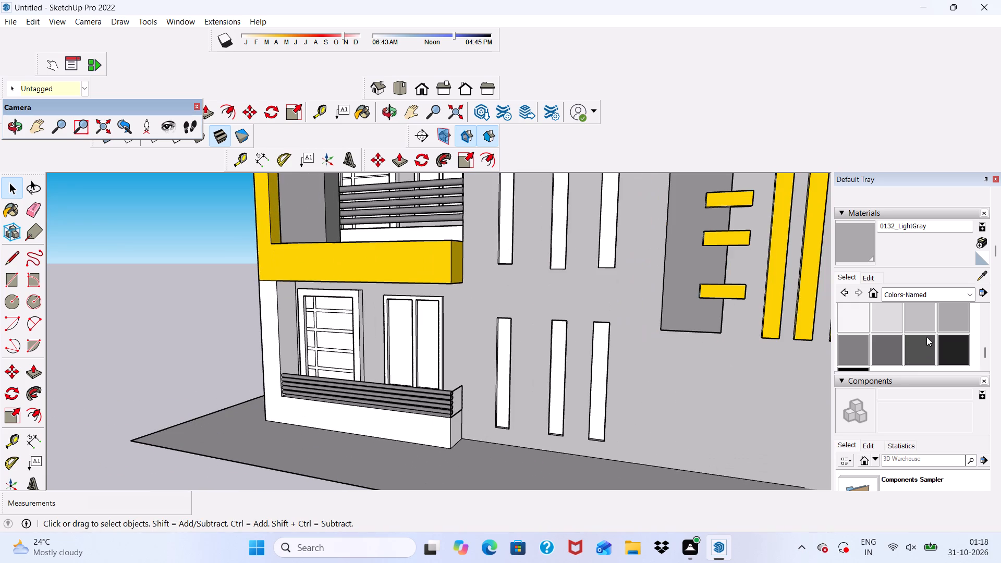
click(959, 297)
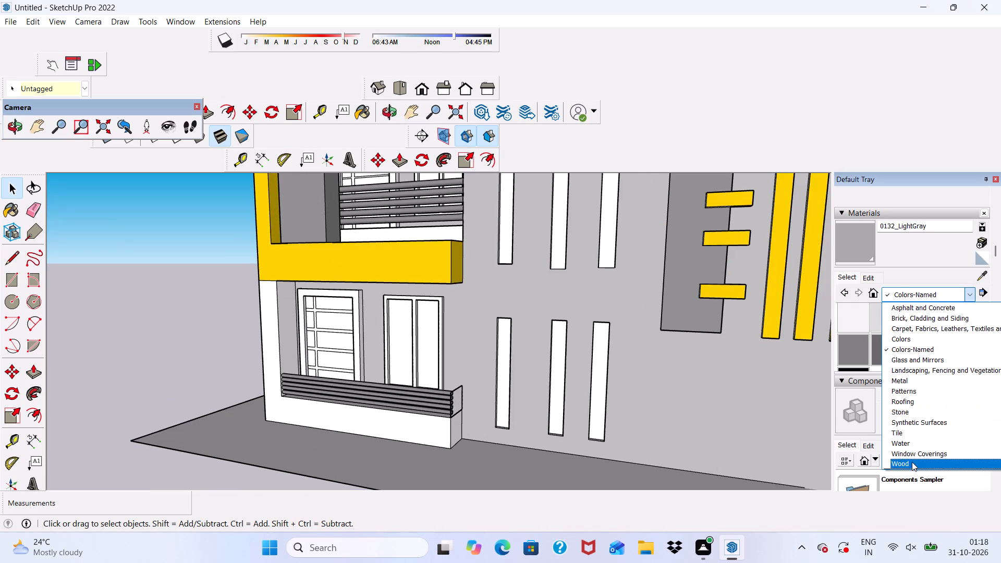
click(912, 462)
scroll(914, 341, down, 2)
click(918, 323)
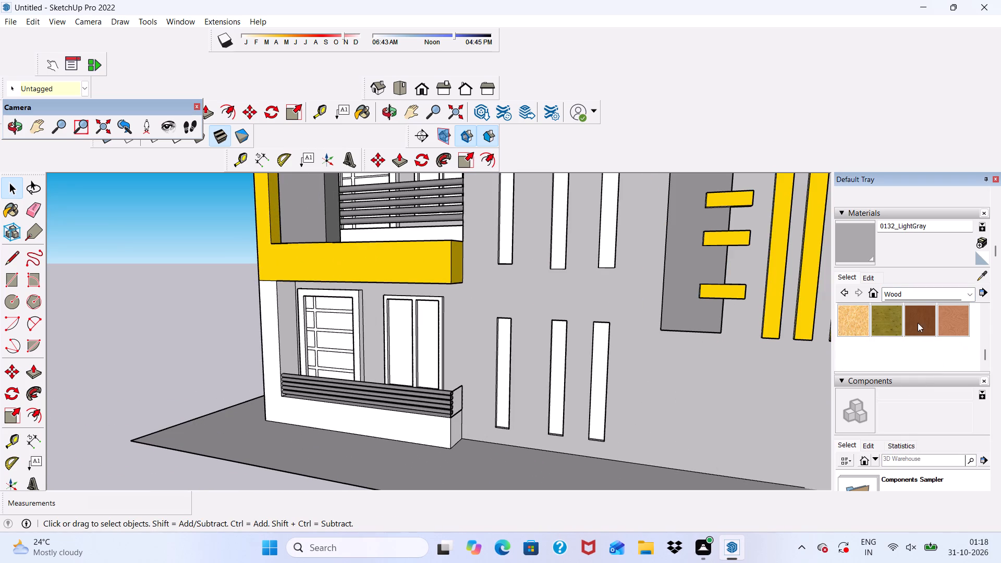
scroll(345, 369, up, 8)
click(323, 269)
click(315, 307)
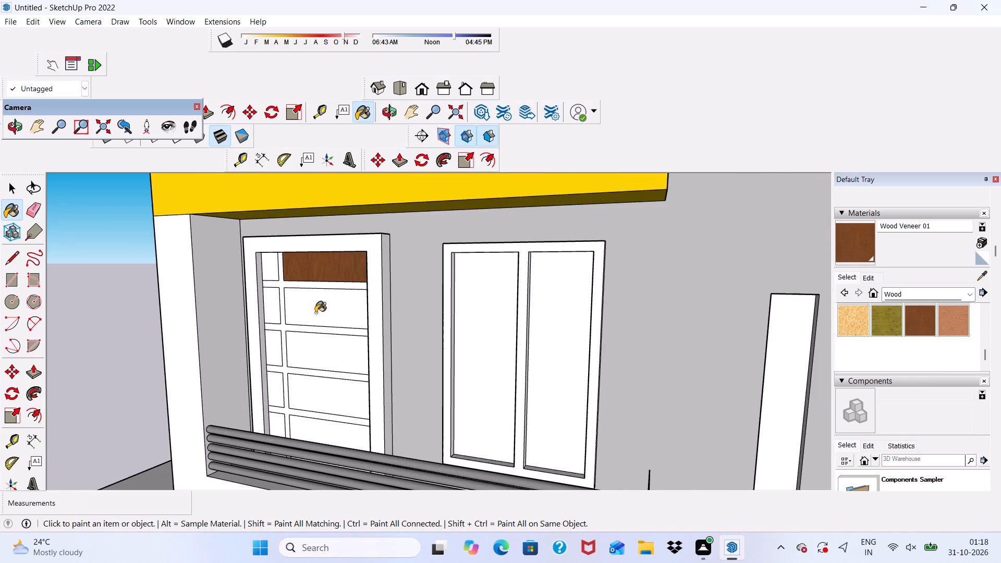
click(322, 357)
click(315, 389)
click(311, 431)
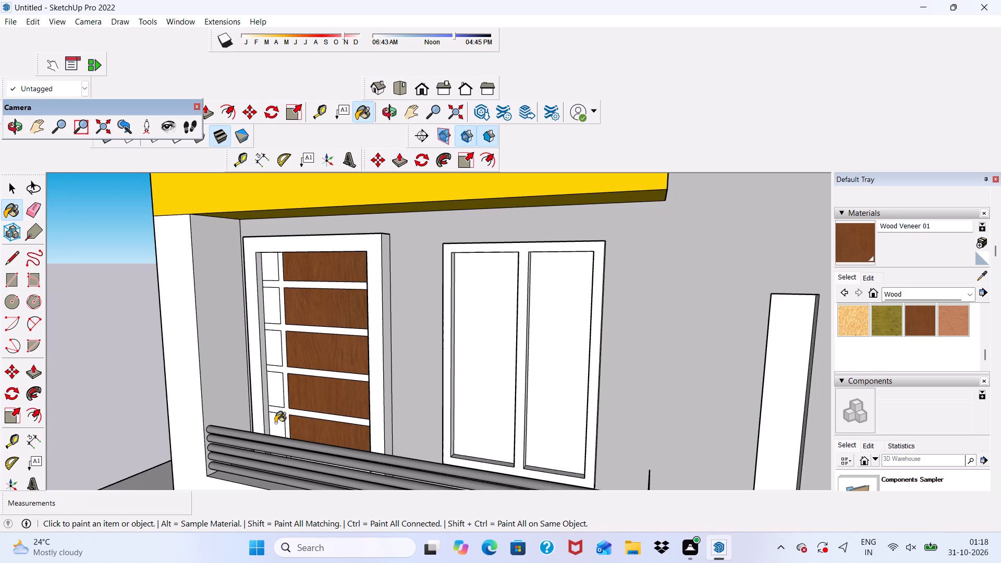
Paint the five narrow panels of the ground-floor balcony door with Wood Veneer 01, leaving the strips between panels white.
click(275, 423)
click(285, 387)
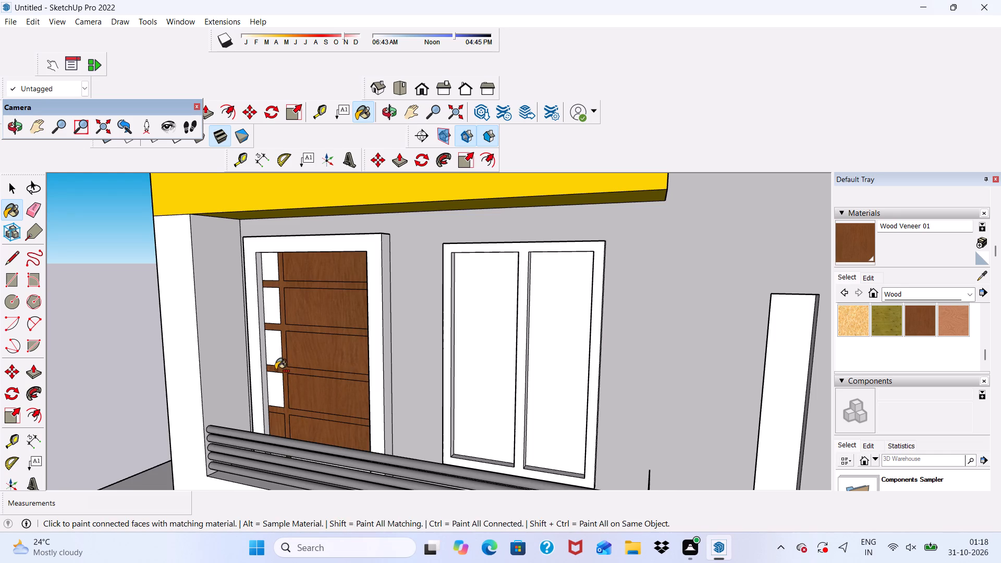
key(ctrl+z)
scroll(266, 384, up, 2)
click(276, 383)
click(279, 345)
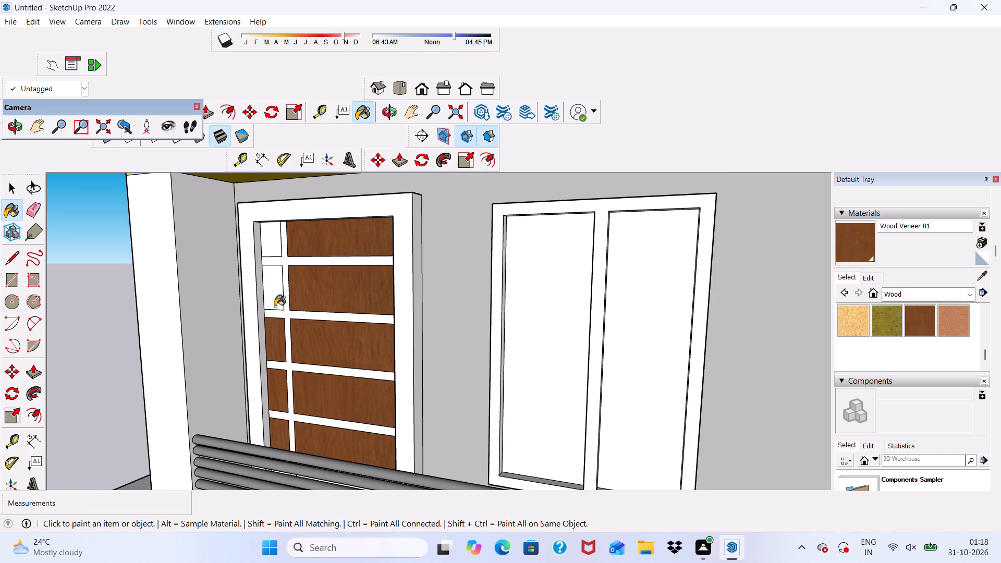
click(275, 307)
click(272, 251)
Paint the ground-floor door frame's front, its outer side facing the window, and its inner faces with Wood Veneer 01.
scroll(289, 256, down, 5)
middle_drag(362, 297, 400, 287)
scroll(401, 305, up, 5)
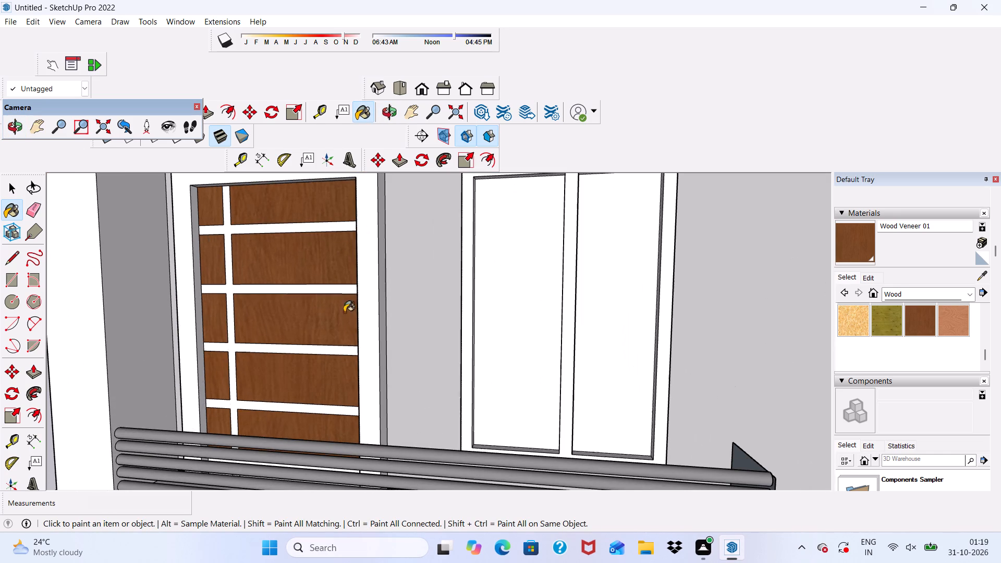
click(371, 296)
scroll(386, 296, up, 5)
click(376, 299)
scroll(373, 303, down, 6)
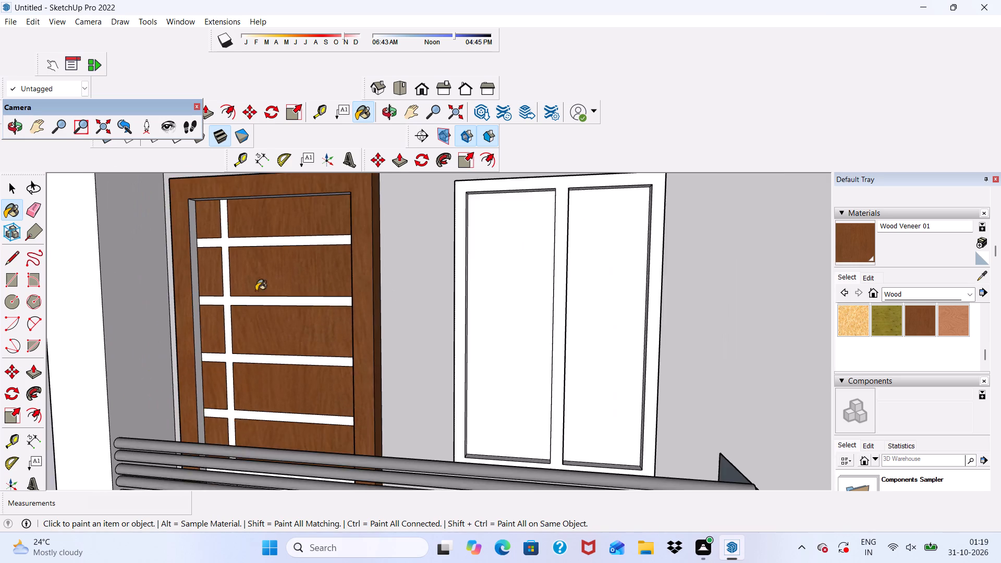
scroll(211, 266, up, 6)
click(190, 271)
scroll(191, 285, down, 4)
middle_drag(276, 335, 315, 250)
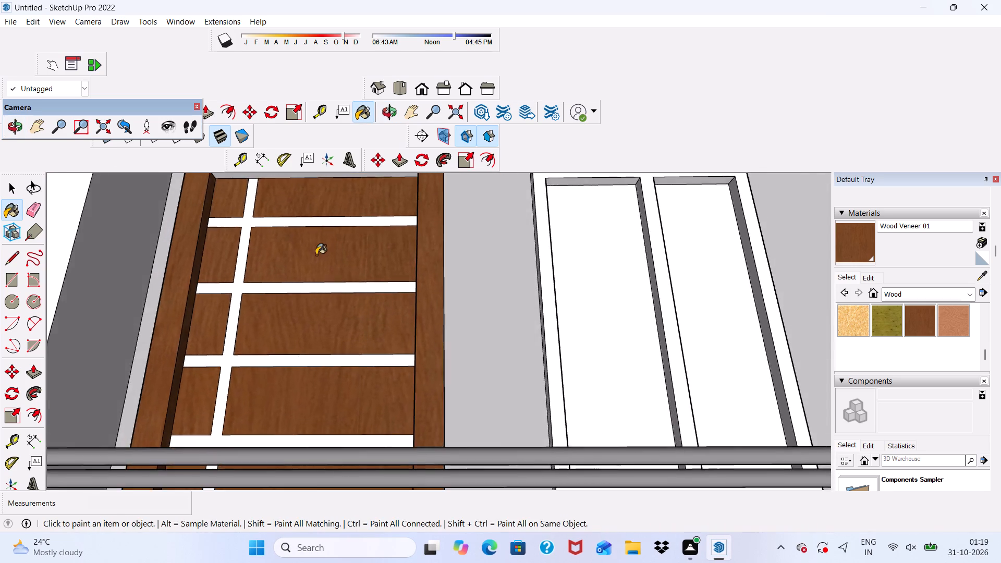
scroll(313, 267, down, 5)
scroll(302, 242, up, 5)
click(318, 213)
Paint the ground-floor door frame's top and its remaining inner and outer side faces with Wood Veneer 01.
scroll(345, 226, down, 1)
middle_drag(352, 240, 343, 371)
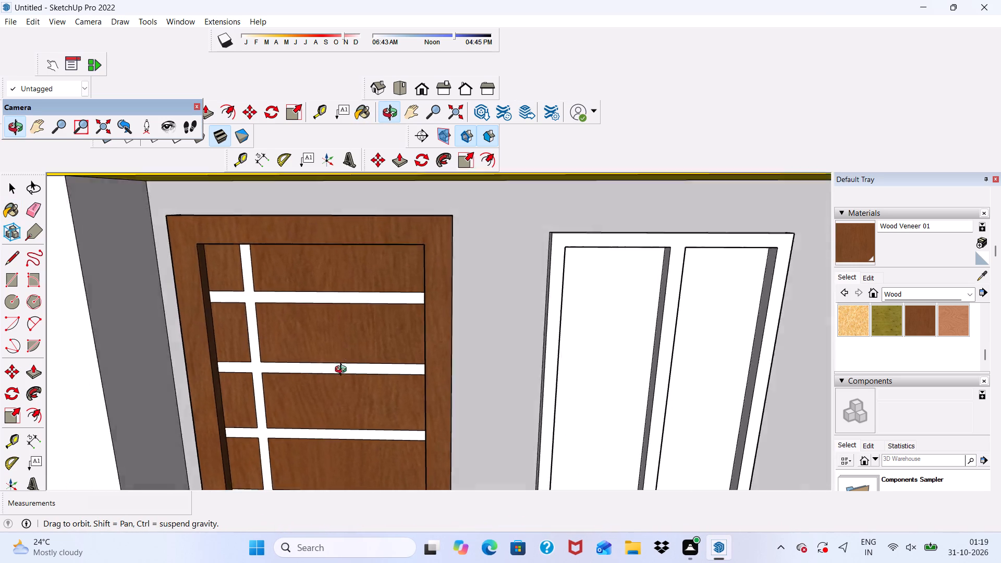
middle_drag(343, 371, 297, 401)
scroll(369, 244, up, 8)
click(373, 234)
scroll(333, 279, down, 1)
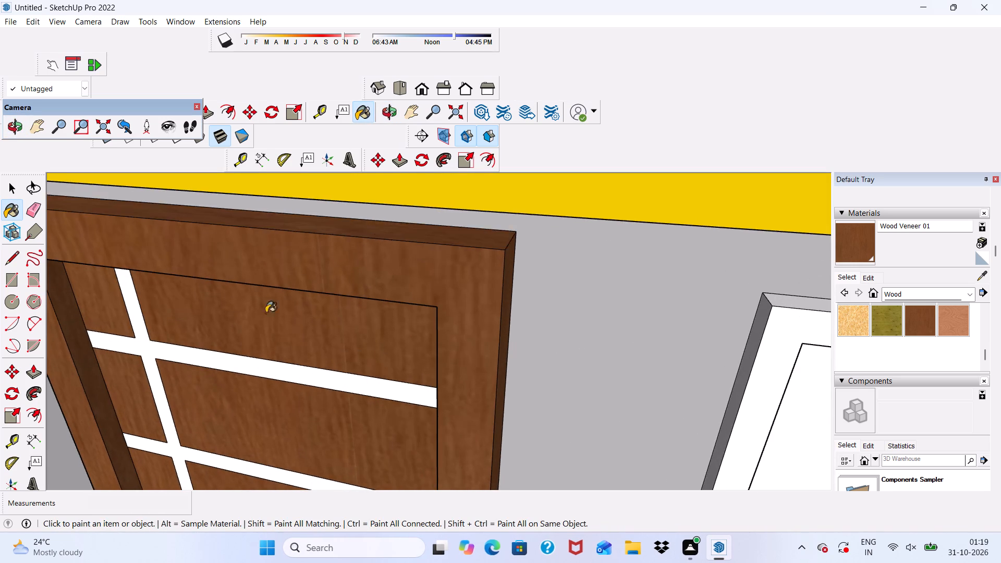
middle_drag(235, 319, 506, 272)
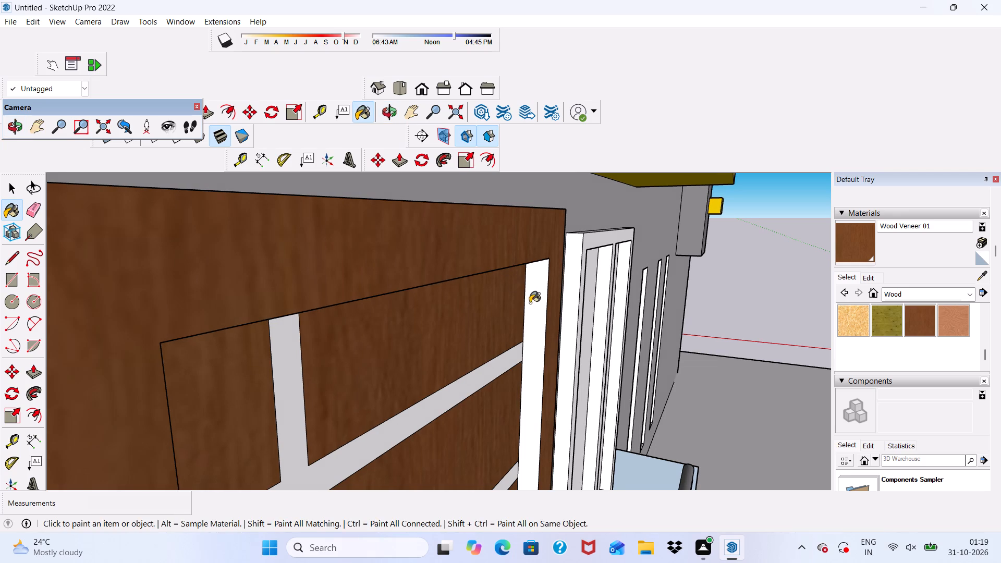
click(531, 303)
scroll(532, 287, down, 5)
middle_drag(504, 317, 295, 348)
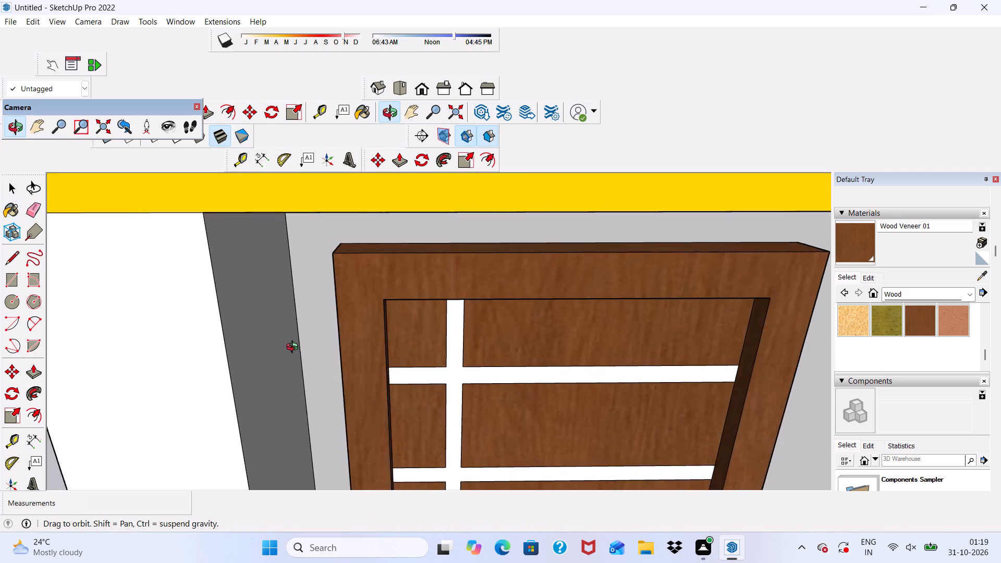
middle_drag(295, 348, 357, 336)
scroll(358, 336, up, 9)
click(313, 299)
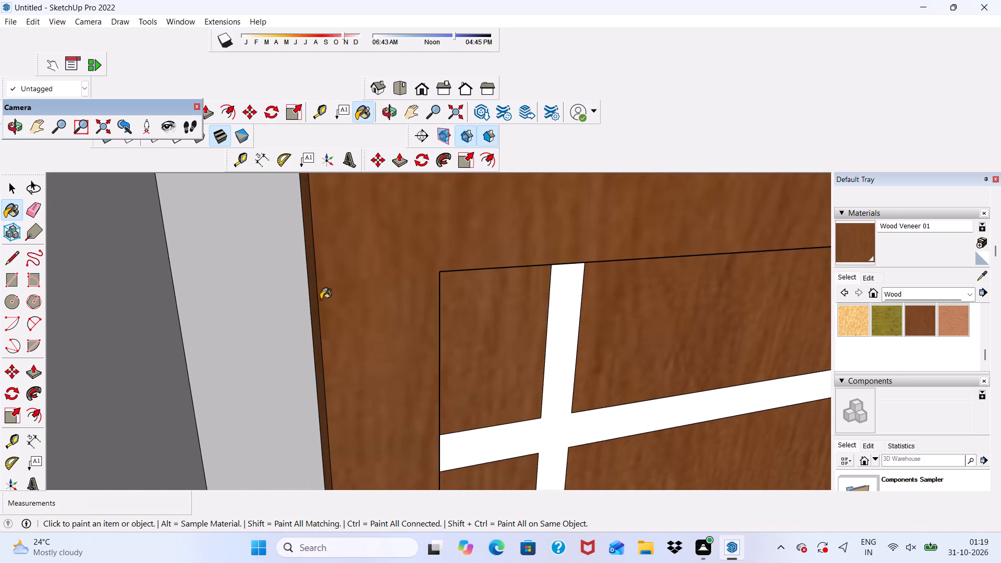
Paint the upper-floor balcony door frame's front face and one inner side face with Wood Veneer 01.
scroll(398, 335, down, 1)
middle_drag(399, 335, 381, 308)
scroll(411, 303, down, 6)
scroll(320, 309, down, 6)
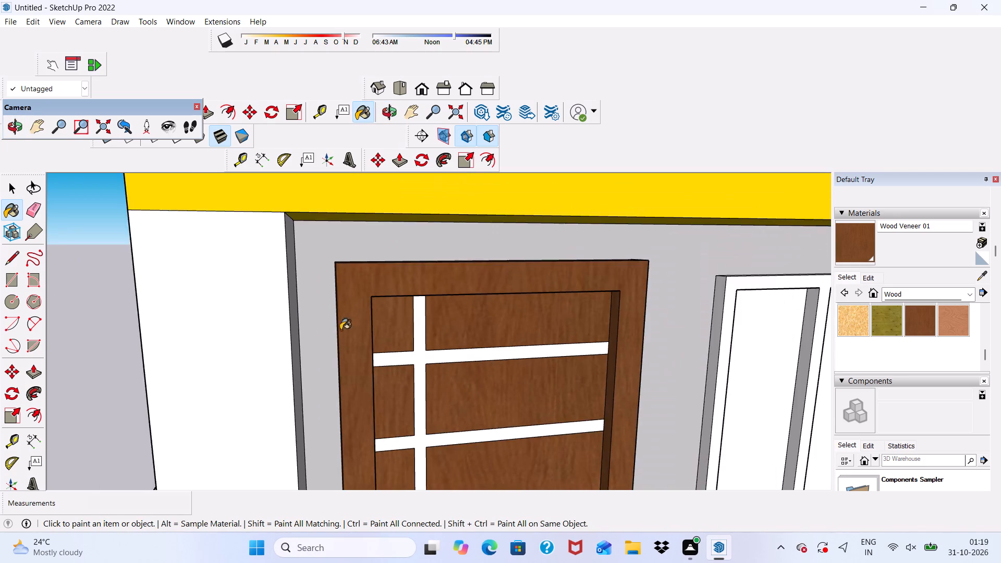
scroll(331, 338, down, 14)
middle_drag(448, 334, 373, 384)
scroll(391, 385, down, 5)
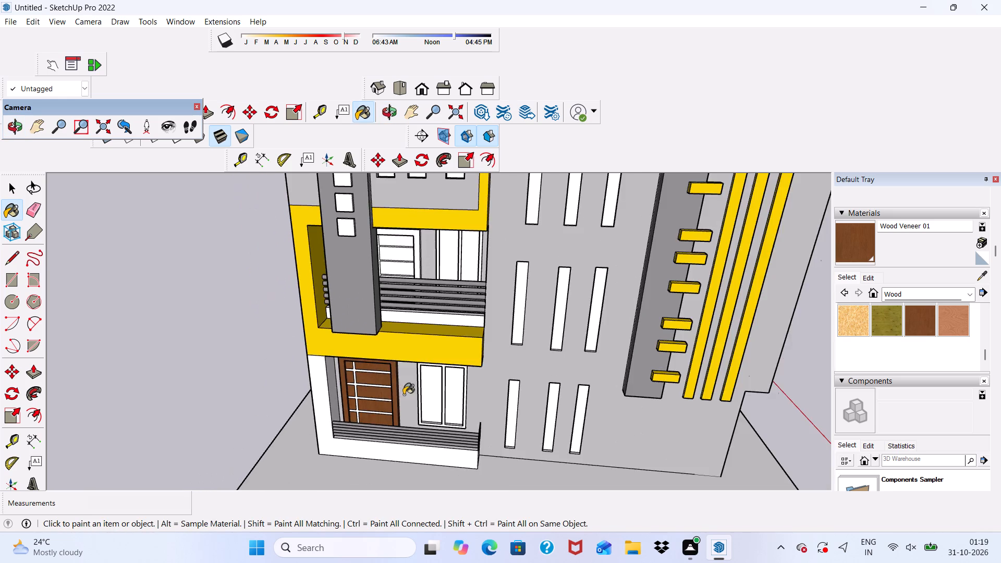
scroll(396, 259, up, 17)
click(414, 214)
middle_drag(411, 252, 373, 231)
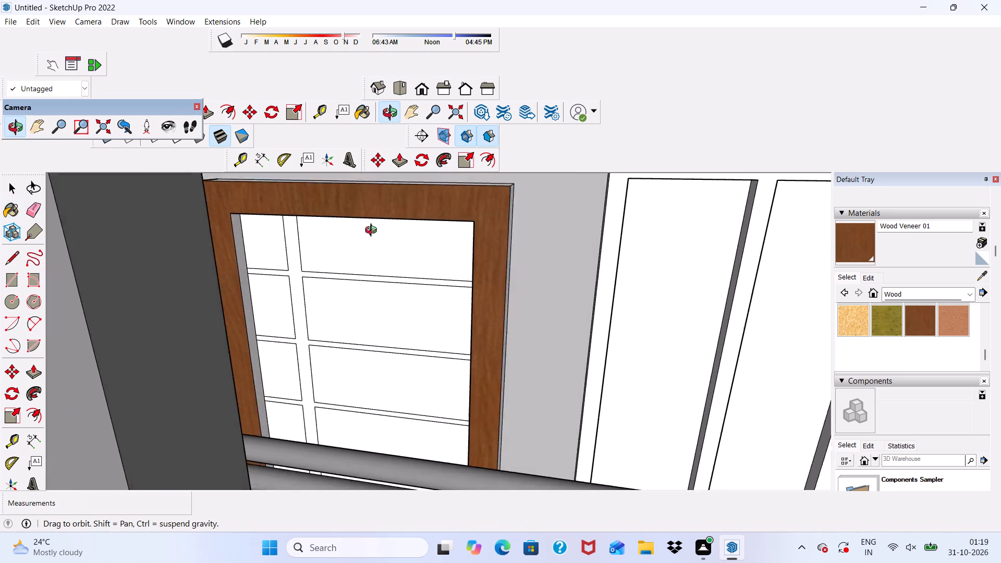
middle_drag(373, 231, 328, 236)
scroll(302, 278, up, 8)
click(275, 289)
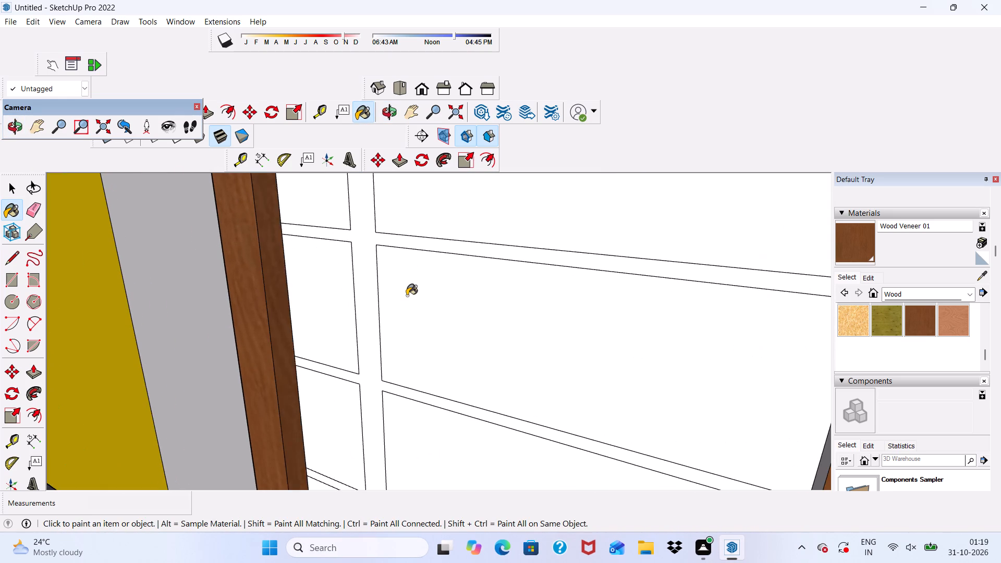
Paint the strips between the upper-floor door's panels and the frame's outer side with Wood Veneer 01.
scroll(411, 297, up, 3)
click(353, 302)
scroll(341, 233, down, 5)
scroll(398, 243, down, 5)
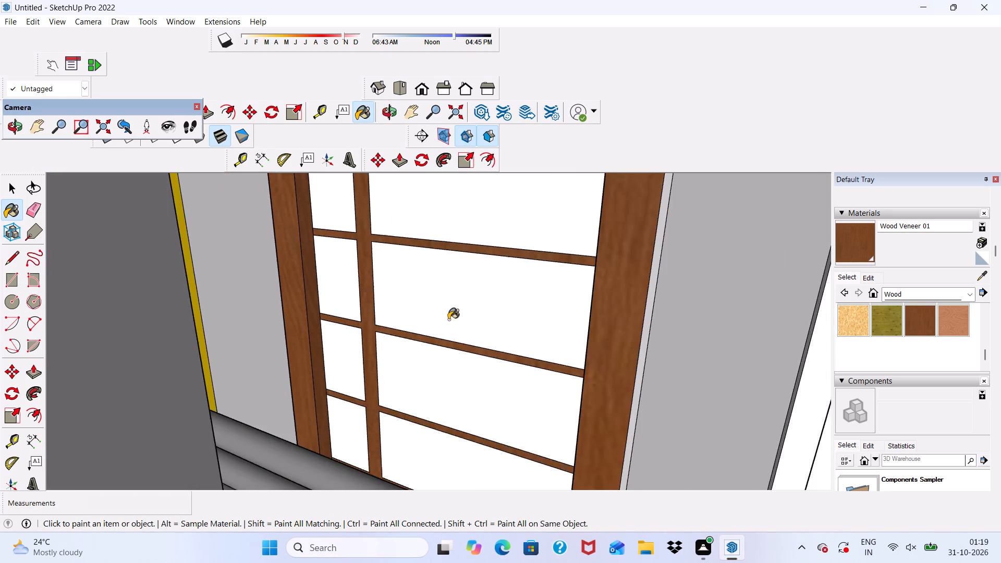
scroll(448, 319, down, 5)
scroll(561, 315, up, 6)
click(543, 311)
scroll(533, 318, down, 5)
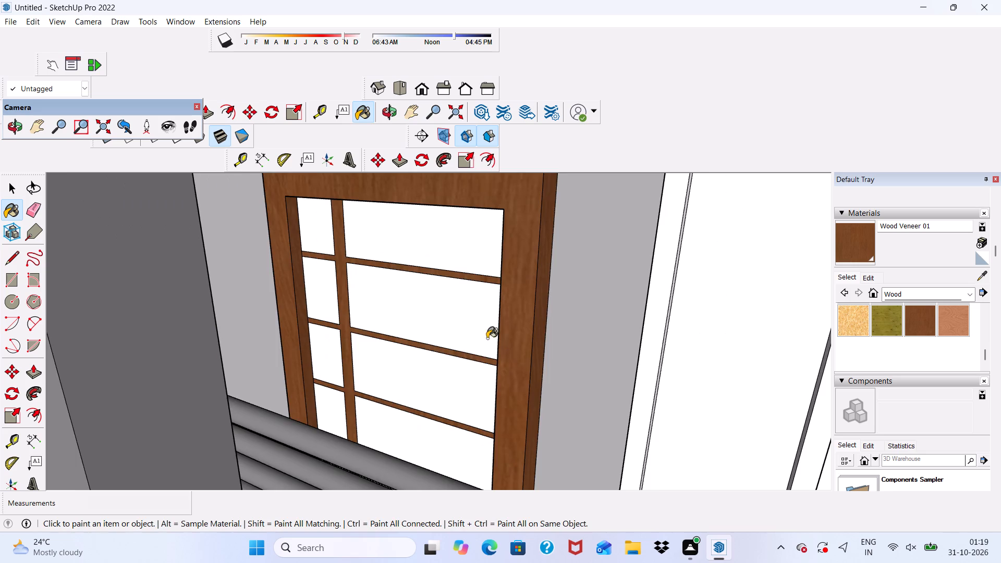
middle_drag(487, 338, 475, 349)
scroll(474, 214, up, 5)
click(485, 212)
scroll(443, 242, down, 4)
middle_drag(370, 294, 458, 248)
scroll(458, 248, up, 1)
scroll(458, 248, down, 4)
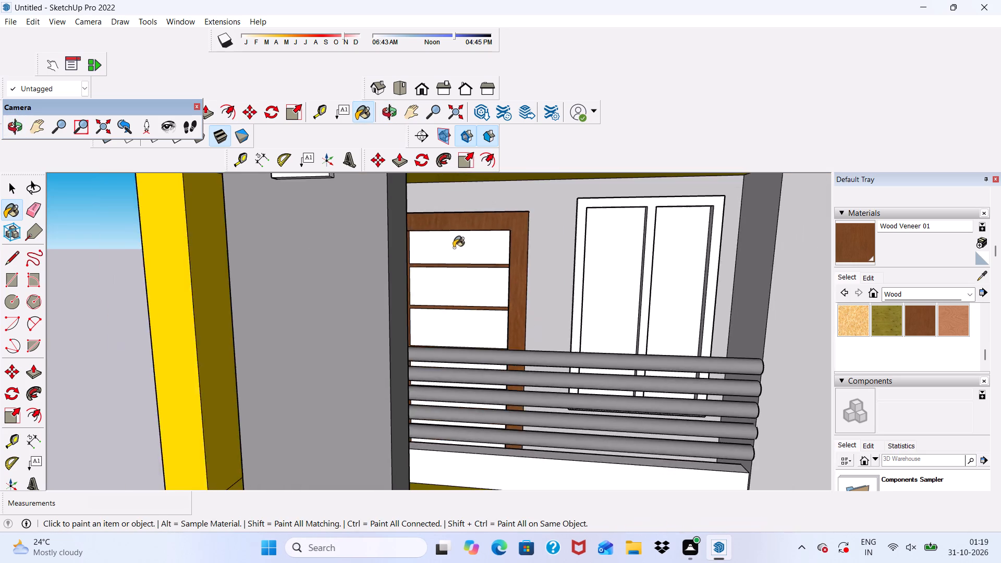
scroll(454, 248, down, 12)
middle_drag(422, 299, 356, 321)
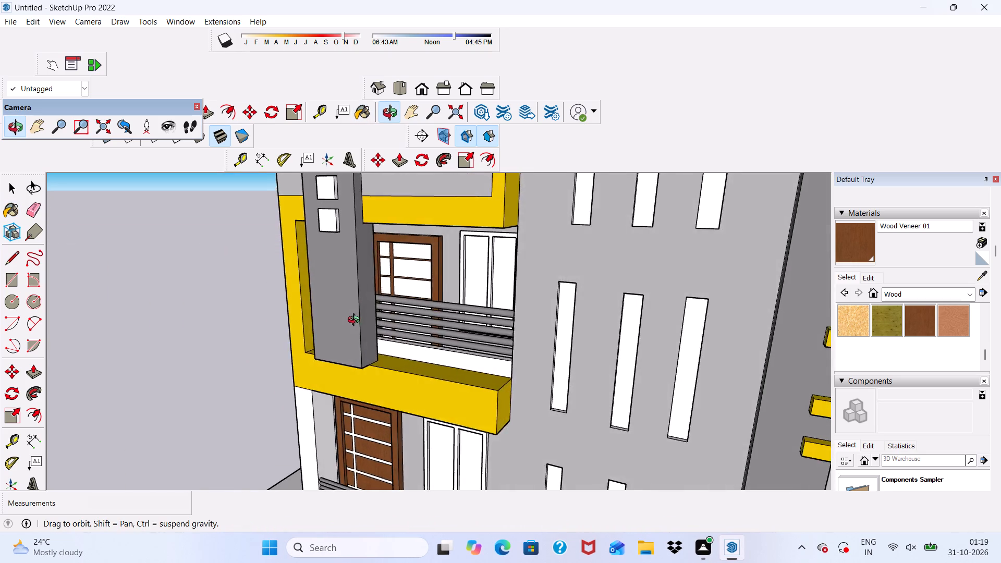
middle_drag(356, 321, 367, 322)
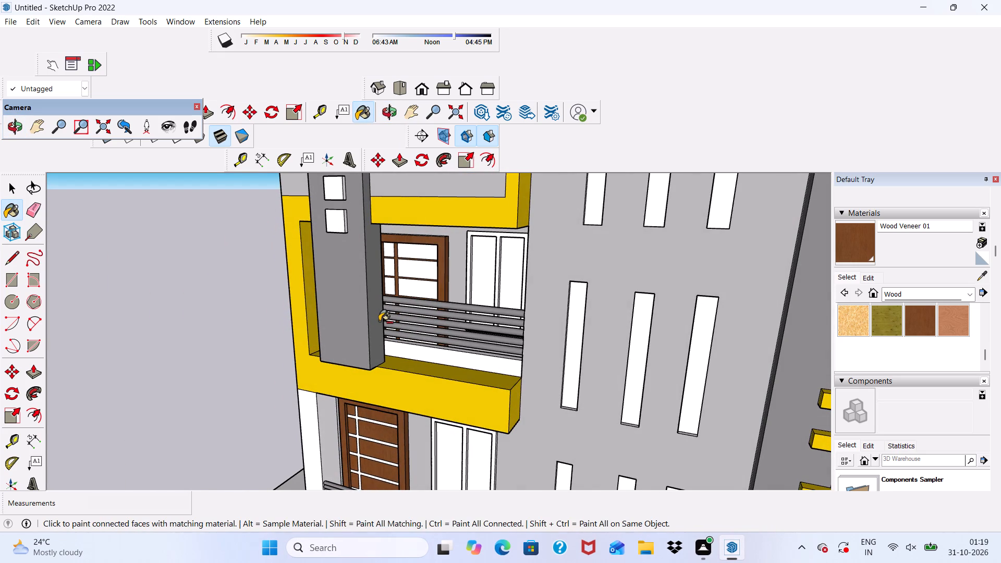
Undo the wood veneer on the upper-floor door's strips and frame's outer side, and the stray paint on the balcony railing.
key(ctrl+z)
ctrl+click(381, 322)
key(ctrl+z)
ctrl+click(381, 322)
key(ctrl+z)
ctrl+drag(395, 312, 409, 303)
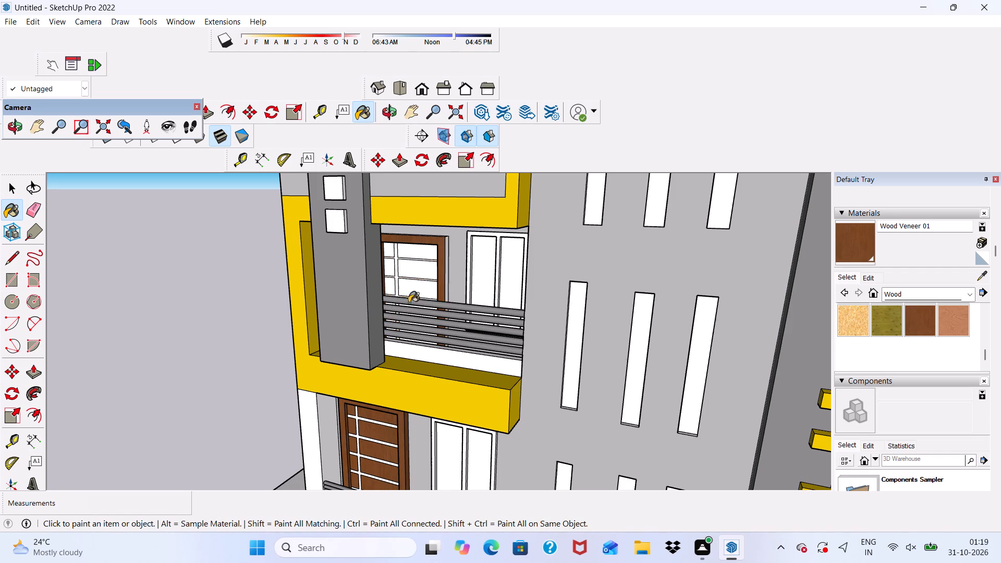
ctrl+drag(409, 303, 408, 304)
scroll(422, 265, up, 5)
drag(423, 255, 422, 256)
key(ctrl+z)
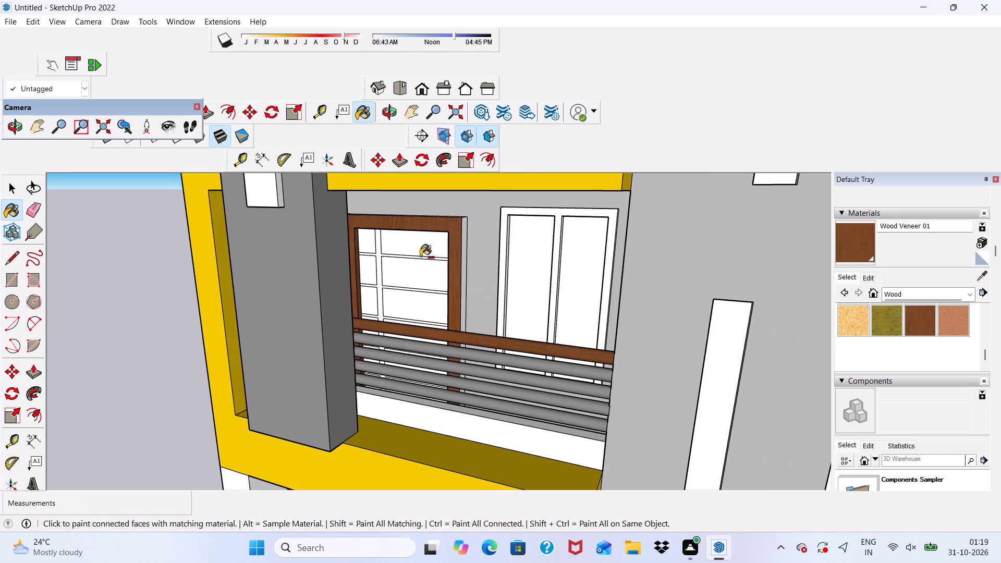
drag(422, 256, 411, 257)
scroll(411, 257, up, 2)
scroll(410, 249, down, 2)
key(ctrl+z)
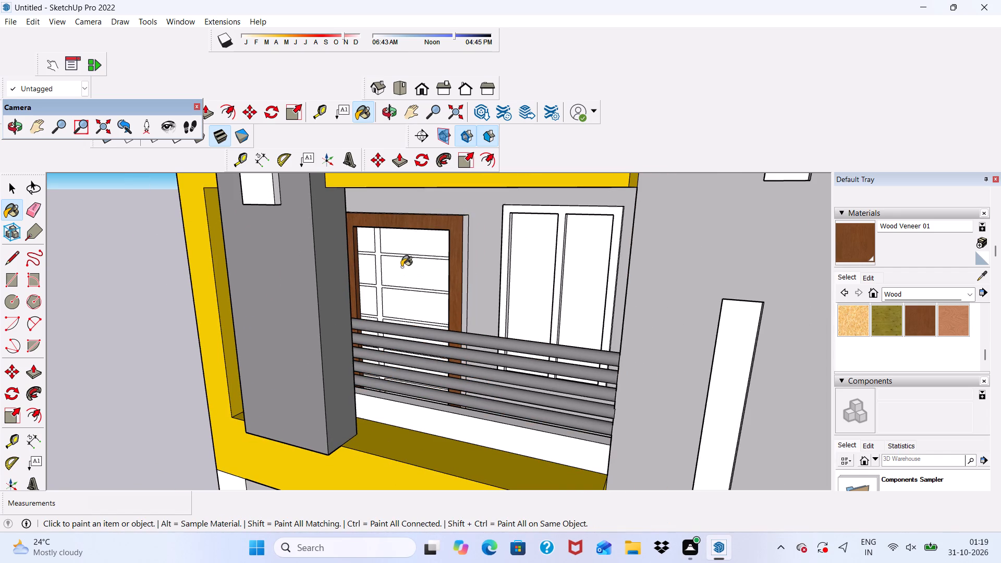
Paint the top three wide panels and top three narrow panels of the upper-floor balcony door with Wood Veneer 01.
click(407, 244)
scroll(410, 254, up, 4)
click(406, 278)
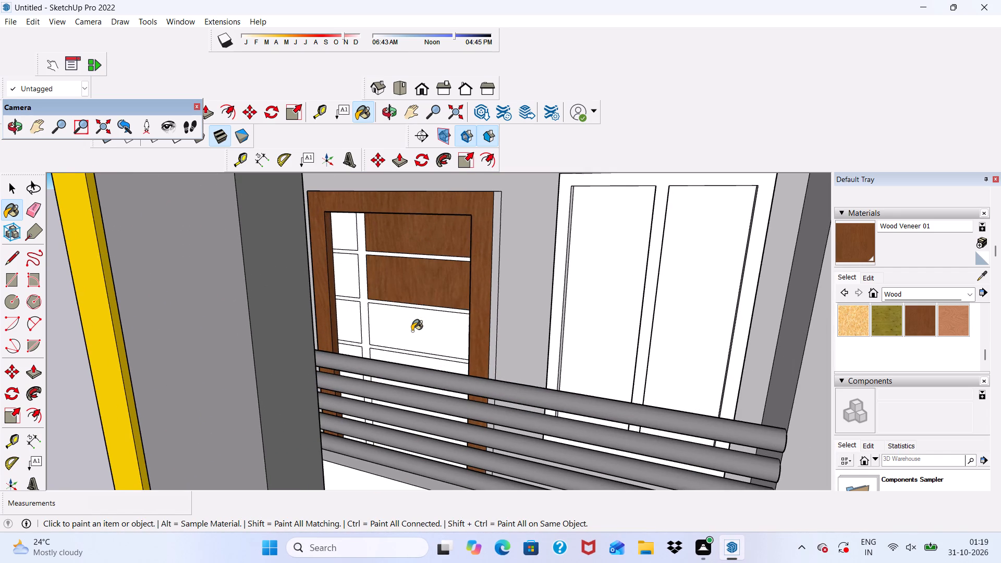
click(412, 331)
click(347, 316)
click(348, 284)
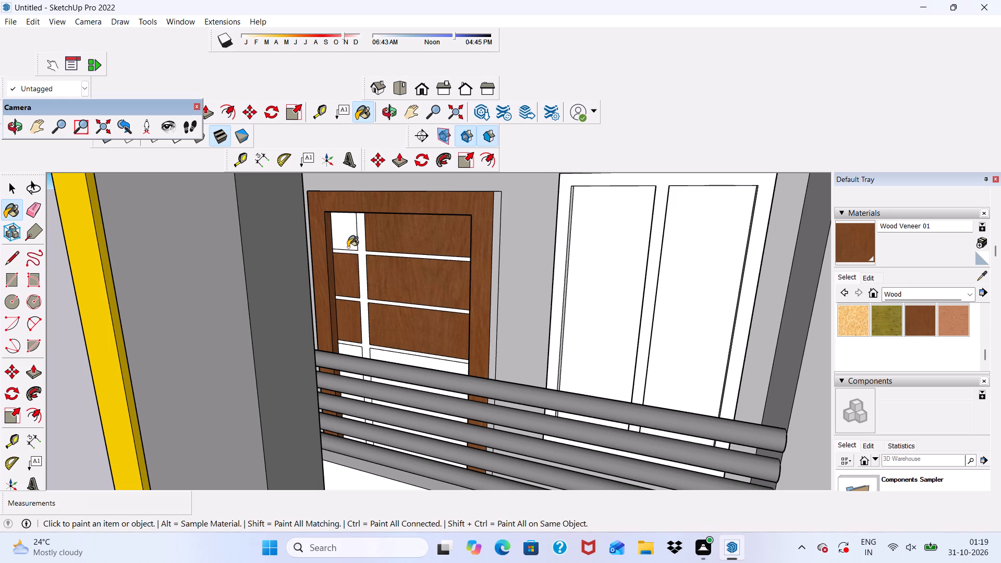
click(348, 244)
scroll(358, 267, down, 3)
Paint the remaining lower wide and narrow panels of the upper-floor balcony door with Wood Veneer 01, leaving the strips white.
middle_drag(394, 324, 338, 407)
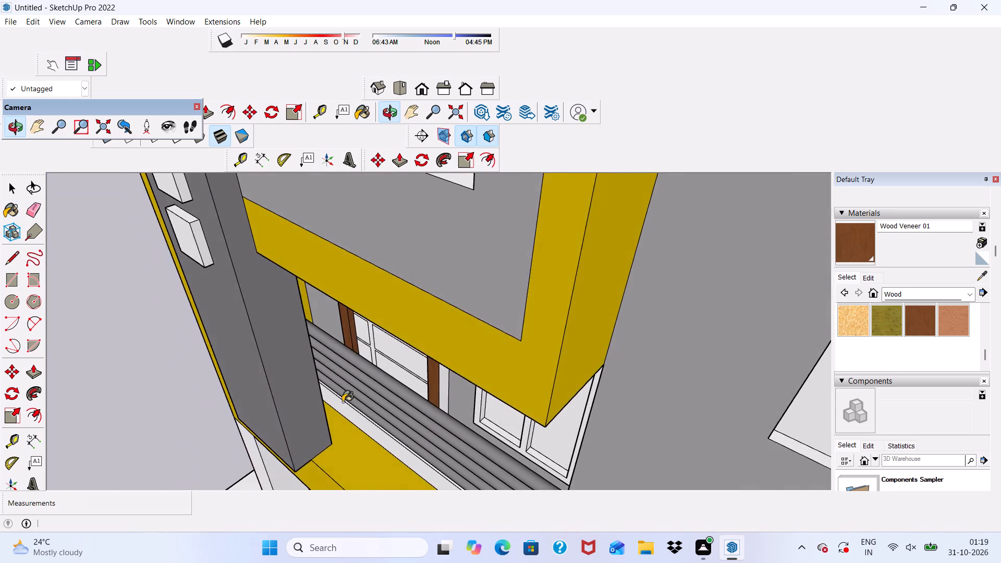
scroll(372, 386, up, 10)
scroll(394, 351, down, 1)
scroll(382, 360, up, 4)
click(376, 365)
click(418, 319)
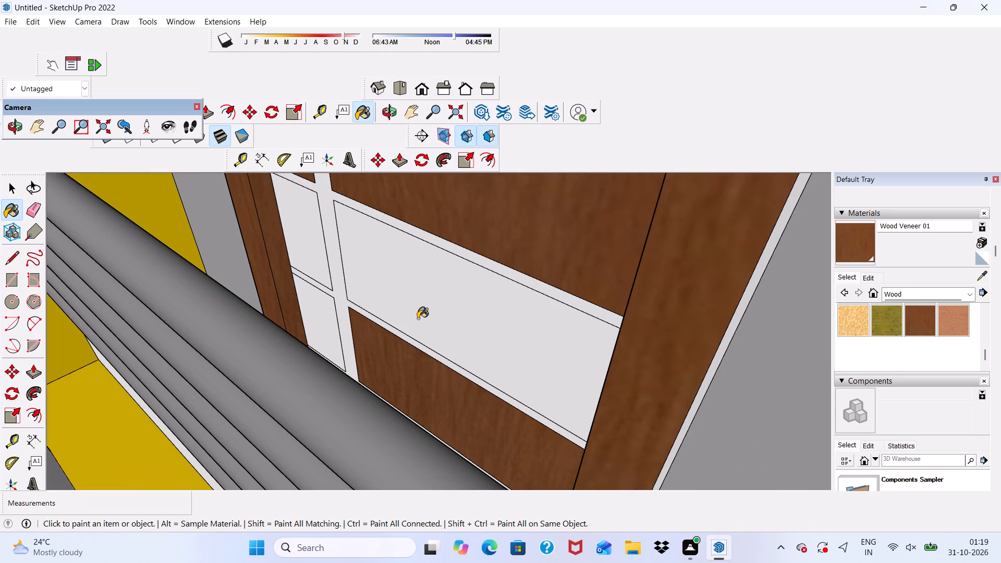
click(320, 330)
click(326, 256)
middle_drag(345, 289, 318, 323)
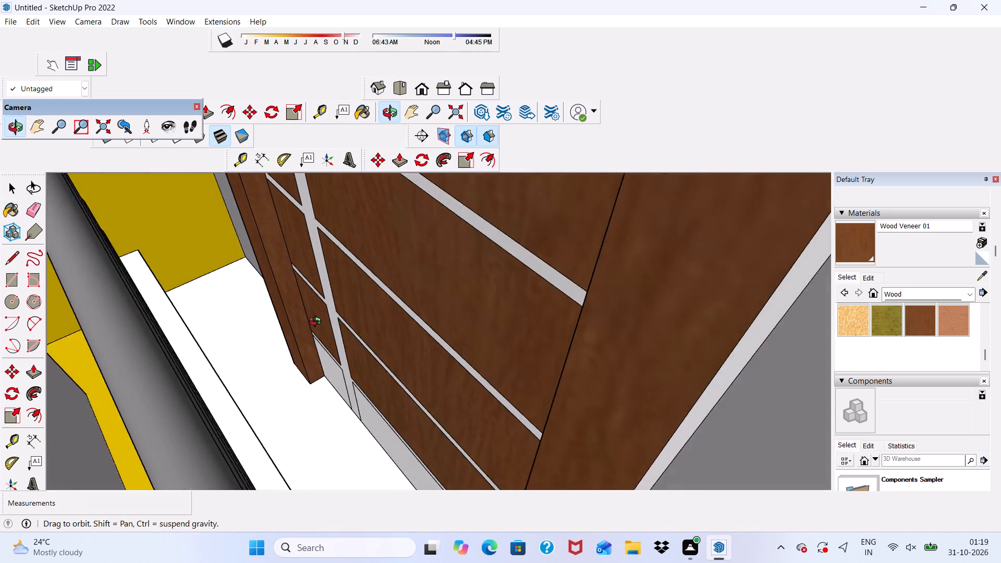
middle_drag(318, 323, 335, 319)
scroll(345, 363, up, 3)
click(328, 383)
click(375, 435)
scroll(352, 373, down, 6)
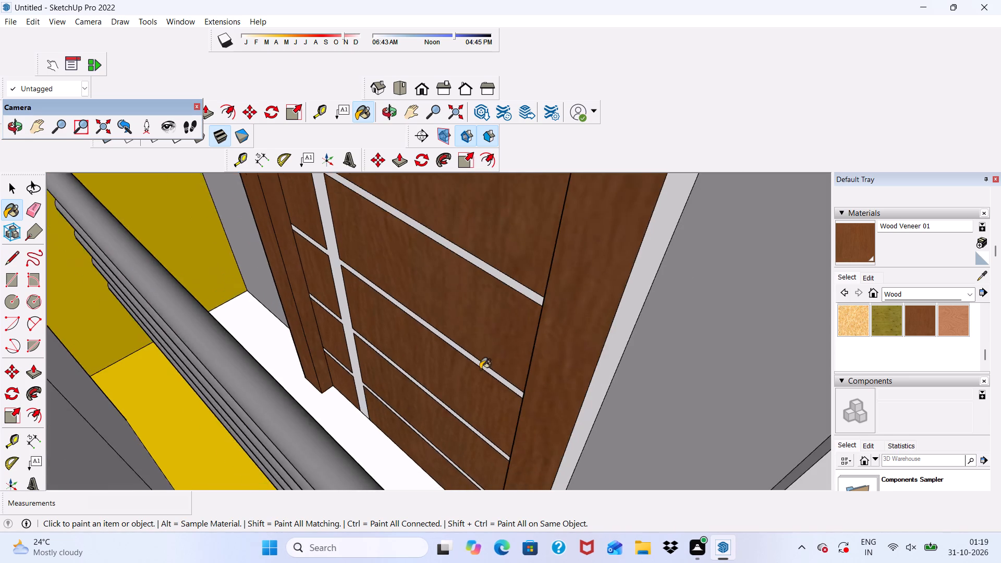
Paint the upper-floor door frame's top, both outer sides and remaining inner side face with Wood Veneer 01.
middle_drag(482, 368, 454, 329)
click(531, 356)
scroll(538, 370, down, 11)
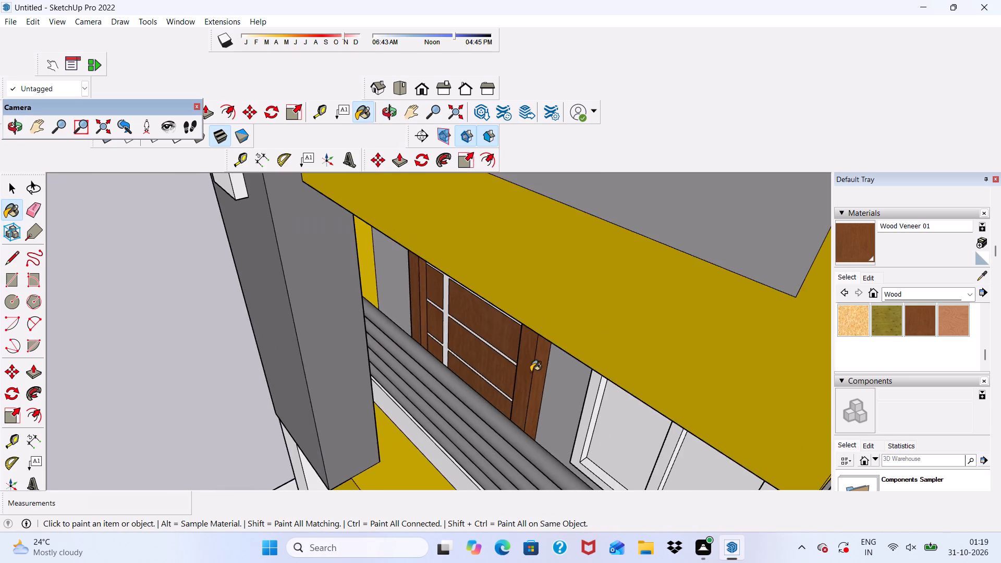
middle_drag(532, 369, 560, 308)
scroll(555, 244, up, 5)
scroll(552, 252, down, 10)
scroll(538, 216, up, 7)
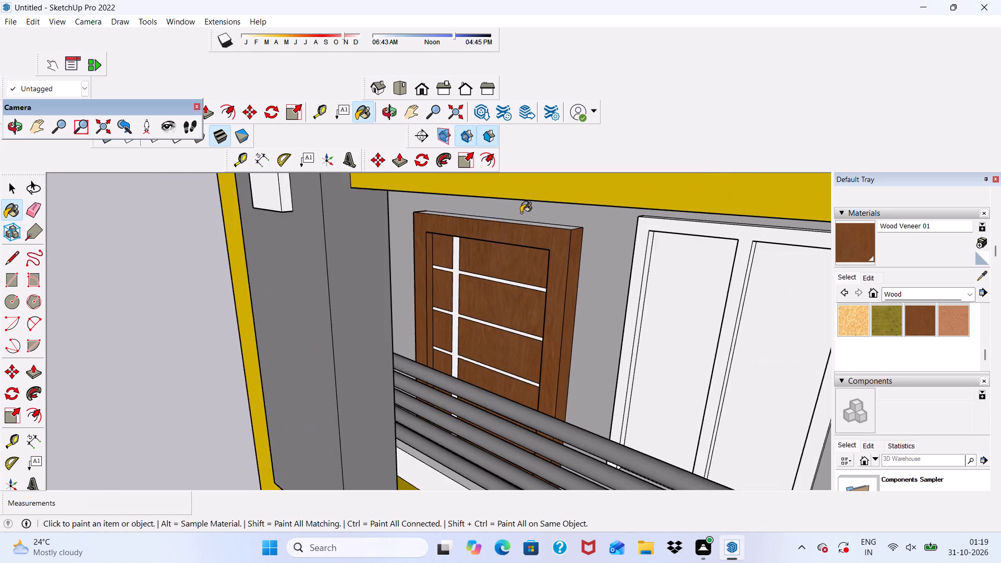
scroll(521, 213, up, 3)
scroll(522, 217, down, 2)
scroll(531, 228, up, 4)
click(533, 226)
middle_drag(352, 237, 418, 229)
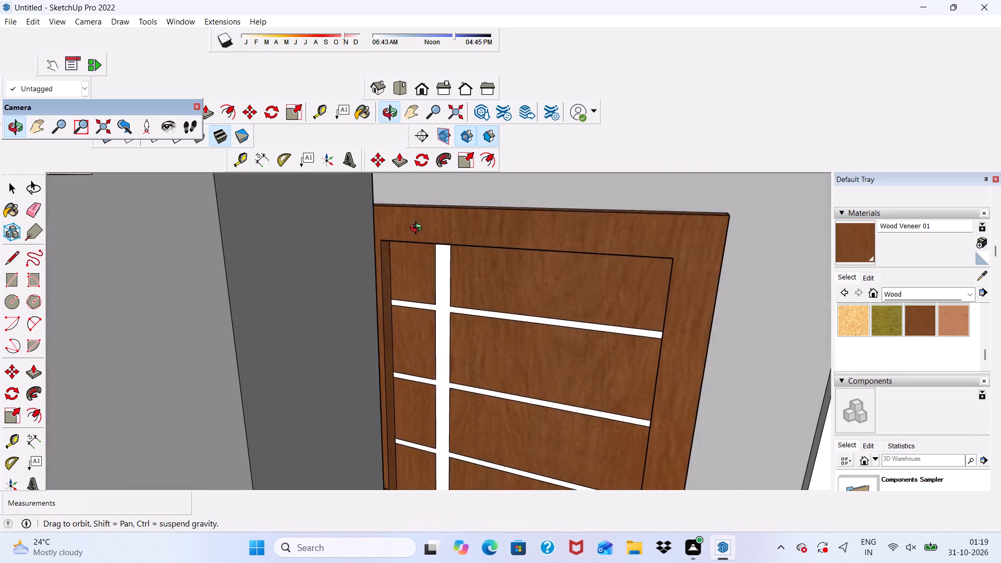
middle_drag(418, 229, 419, 231)
scroll(419, 230, up, 15)
middle_drag(321, 227, 557, 227)
click(268, 268)
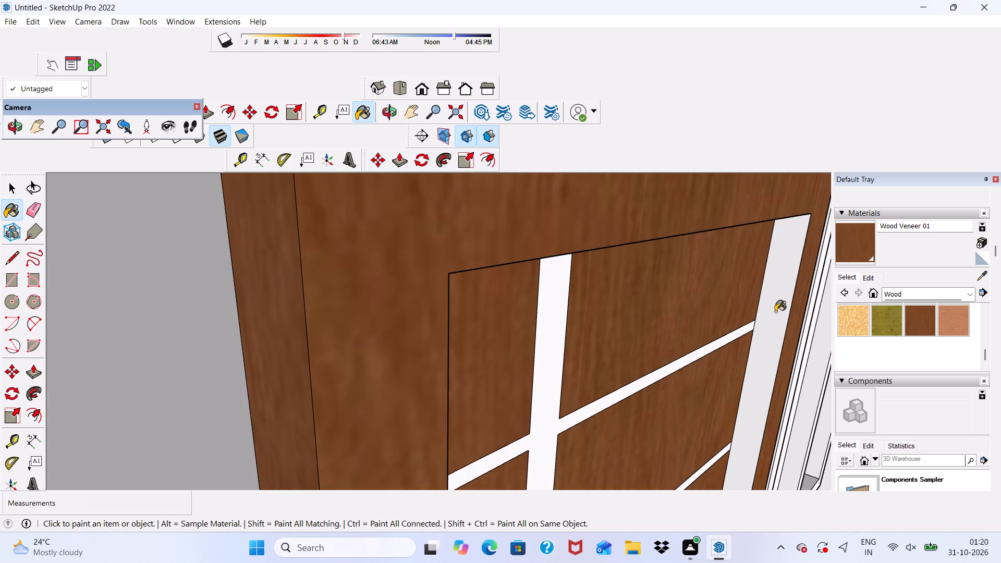
click(775, 312)
scroll(731, 321, down, 2)
middle_drag(727, 321, 484, 317)
scroll(521, 298, down, 8)
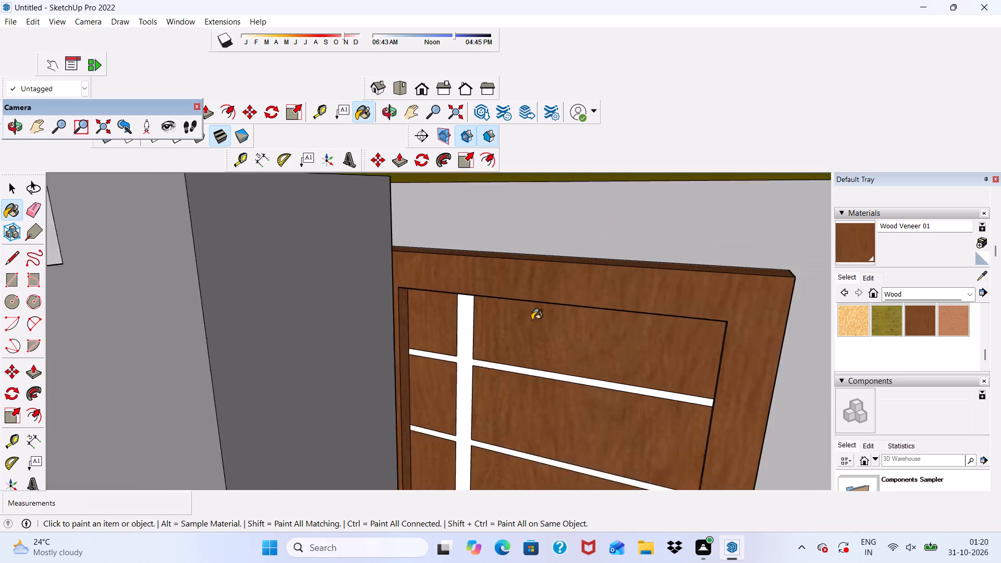
scroll(532, 320, down, 18)
drag(529, 295, 536, 283)
middle_drag(595, 333, 616, 324)
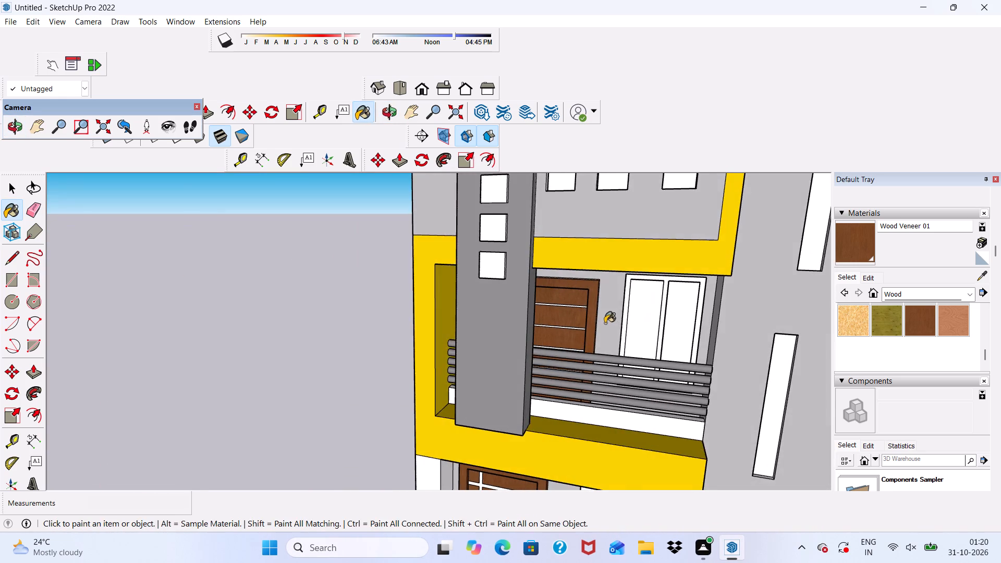
key(space)
Examine the coloured building from several sides, checking the balconies, doors, windows and lower walls.
scroll(523, 263, down, 9)
middle_drag(538, 304, 683, 267)
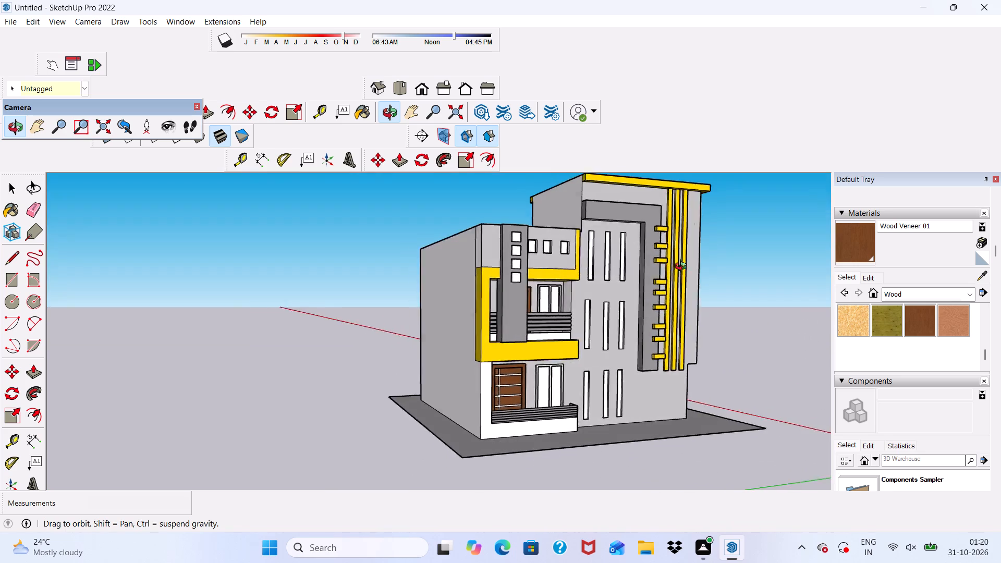
middle_drag(683, 267, 397, 309)
scroll(394, 299, up, 1)
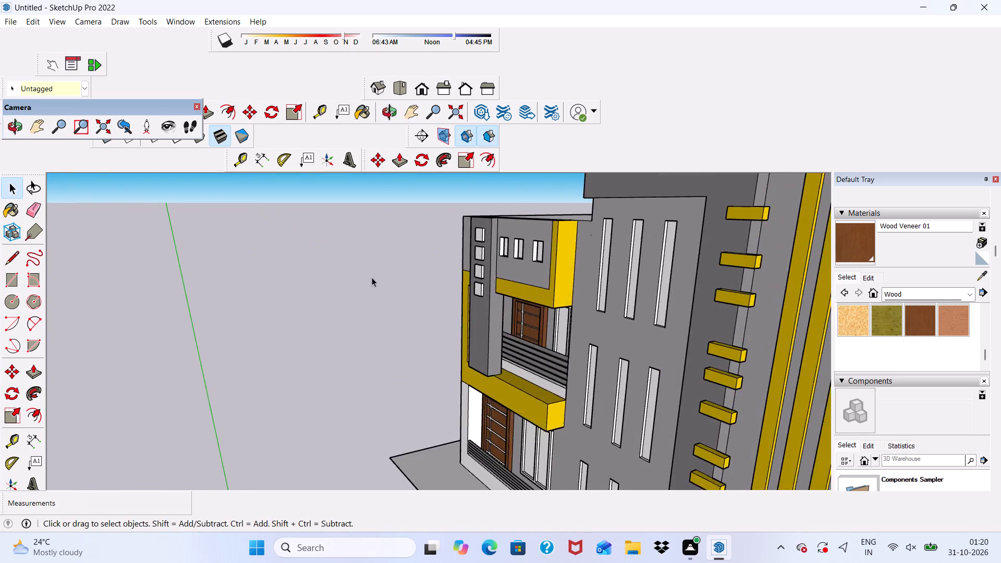
scroll(332, 274, down, 7)
middle_drag(573, 300, 482, 269)
scroll(495, 275, up, 1)
scroll(575, 252, down, 8)
right_drag(667, 275, 672, 297)
middle_drag(690, 320, 632, 316)
key(space)
scroll(468, 326, down, 1)
middle_drag(467, 328, 625, 296)
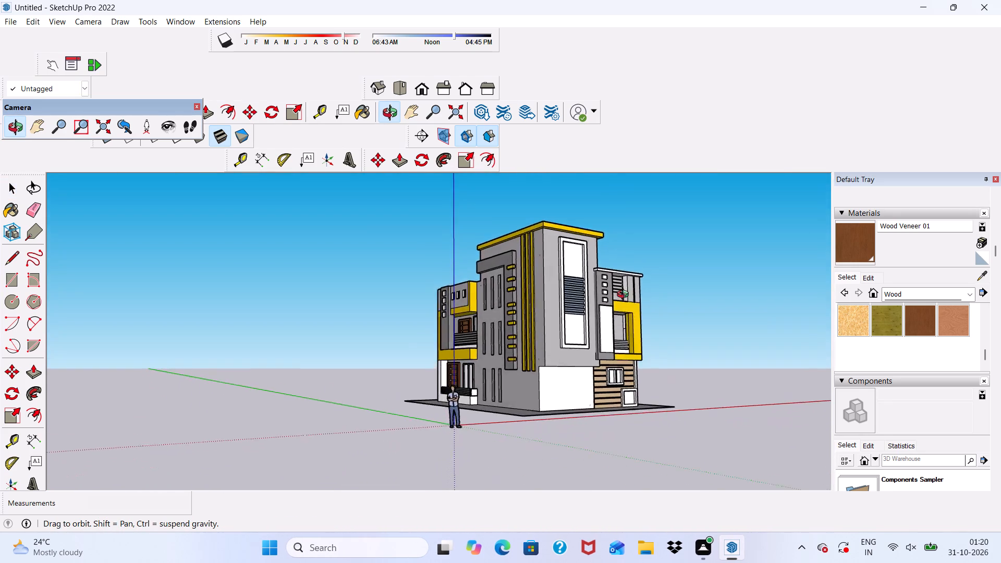
middle_drag(625, 296, 467, 371)
scroll(486, 346, up, 1)
scroll(546, 307, down, 4)
middle_drag(577, 349, 438, 364)
middle_drag(457, 353, 653, 315)
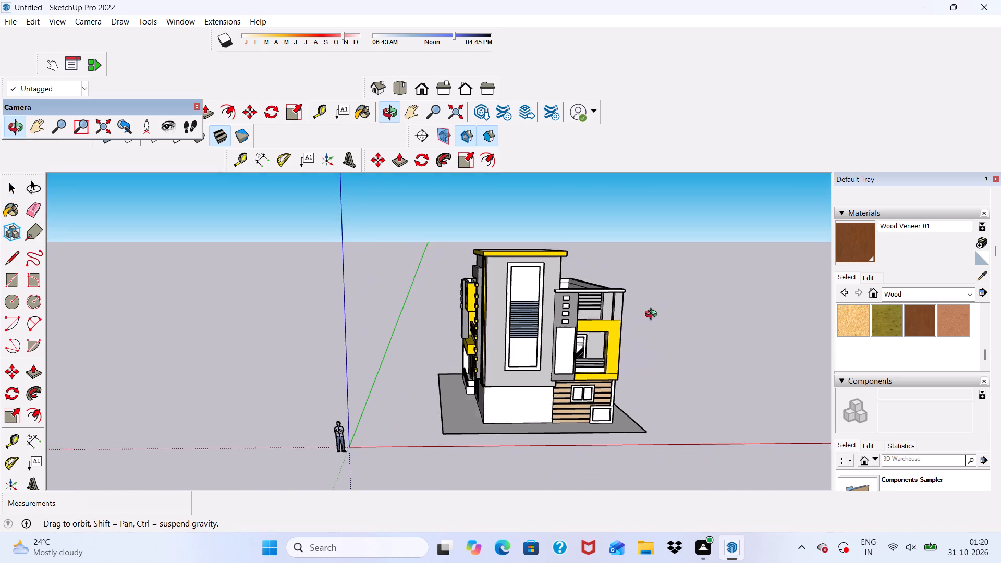
middle_drag(653, 315, 679, 310)
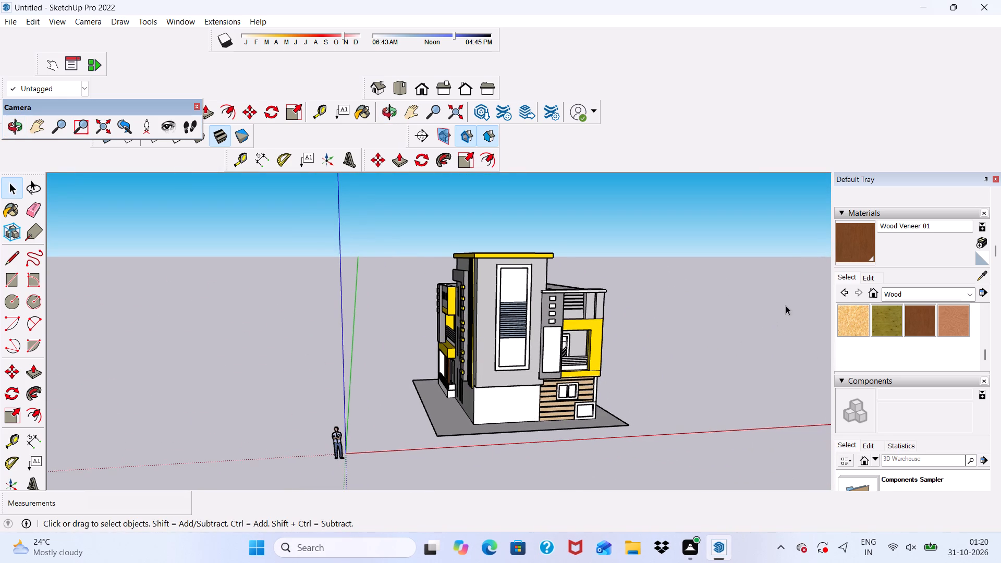
scroll(812, 339, up, 2)
scroll(423, 431, up, 3)
middle_drag(438, 412, 460, 400)
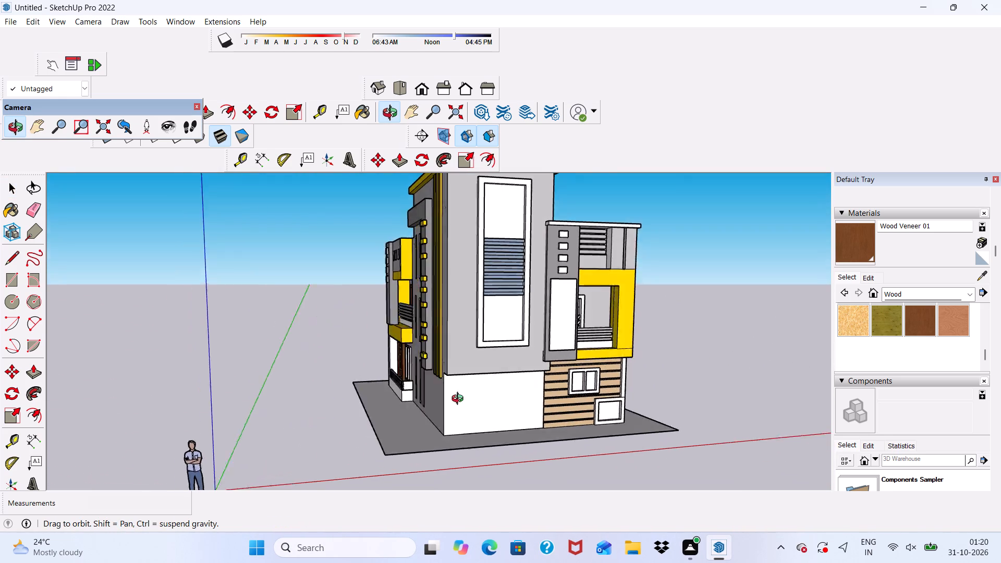
middle_drag(460, 400, 643, 382)
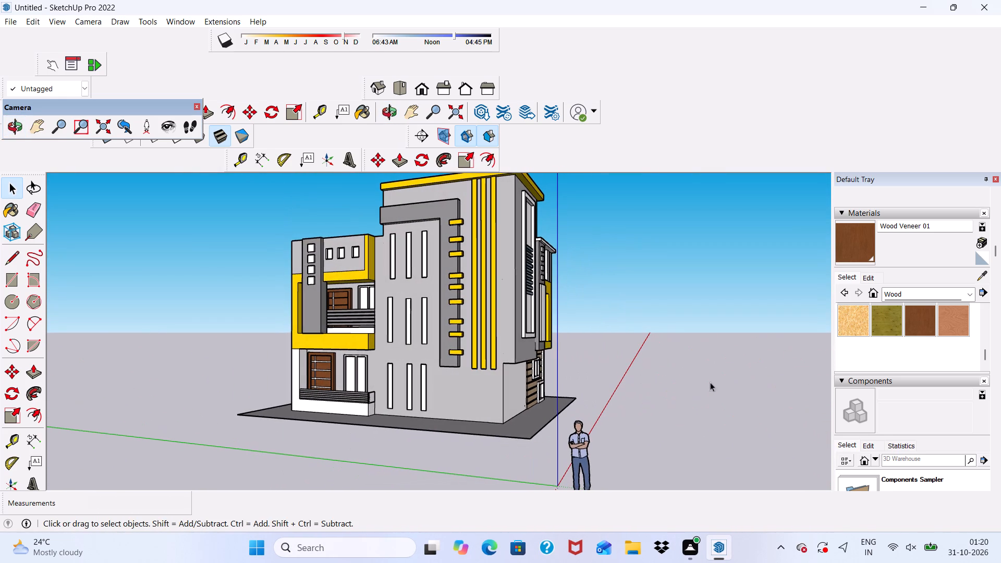
Paint both panes of the upper-floor balcony window with Translucent Glass Gray from the Glass and Mirrors collection.
click(968, 294)
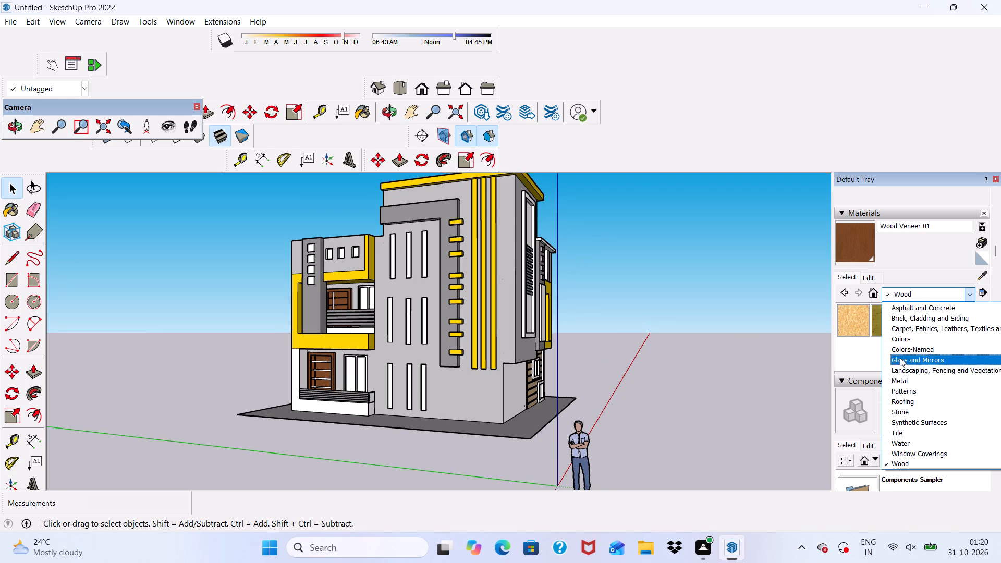
click(902, 356)
click(947, 346)
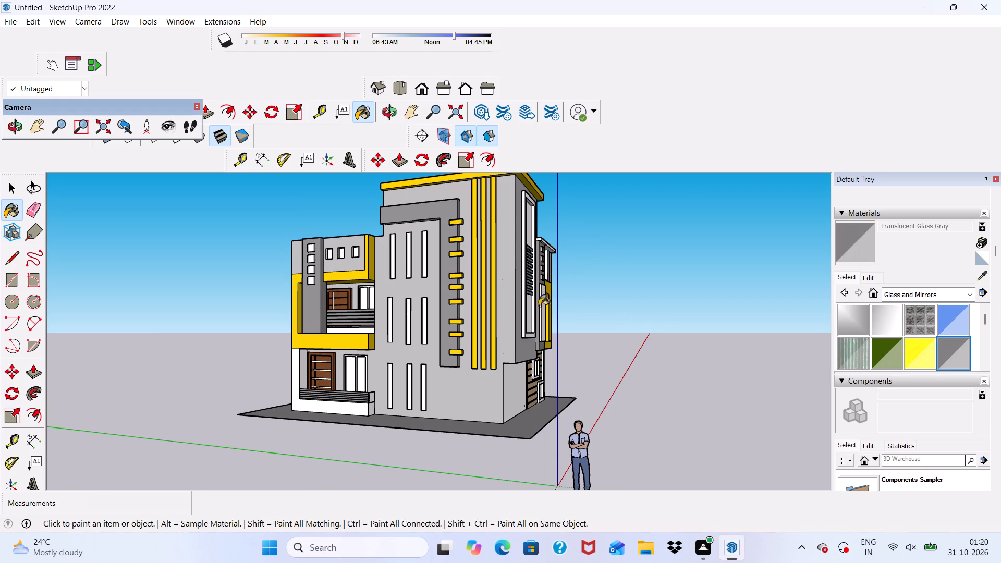
scroll(455, 290, up, 8)
scroll(325, 300, down, 2)
scroll(296, 303, up, 4)
click(322, 295)
scroll(337, 298, up, 3)
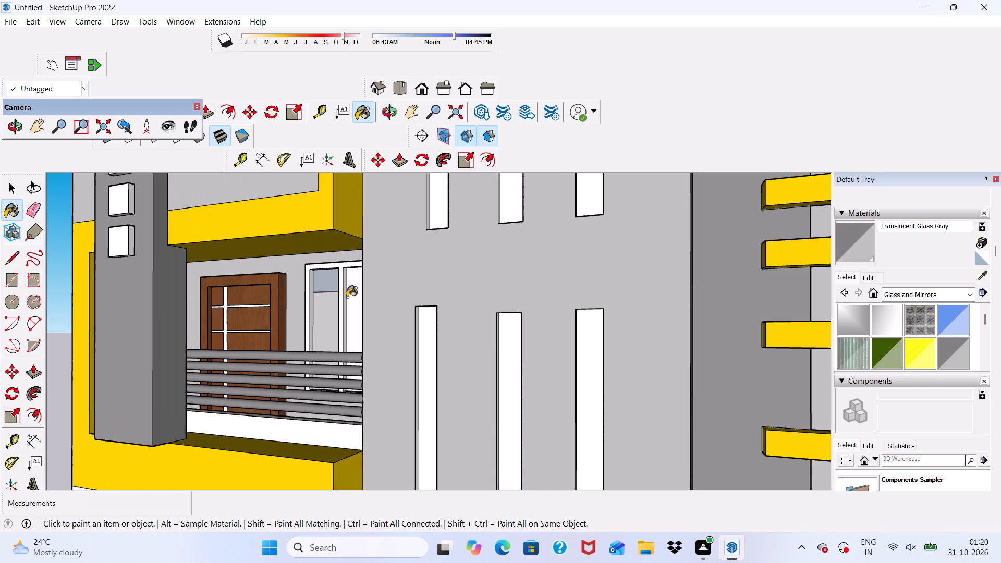
click(352, 295)
scroll(349, 276, down, 4)
middle_drag(276, 346, 389, 287)
scroll(379, 394, up, 4)
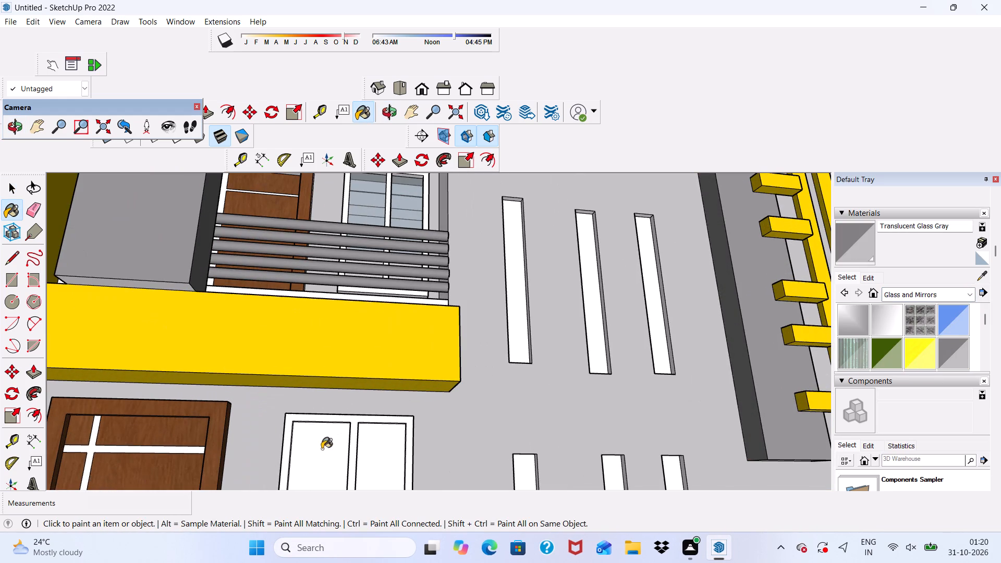
Paint both panes of the ground-floor window beside the wood-veneer door with Translucent Glass Gray.
click(322, 449)
click(371, 458)
Paint both panes of the ground-floor window in the tan grooved wall with Translucent Glass Gray.
scroll(383, 332, down, 5)
middle_drag(448, 350, 243, 408)
scroll(334, 341, down, 2)
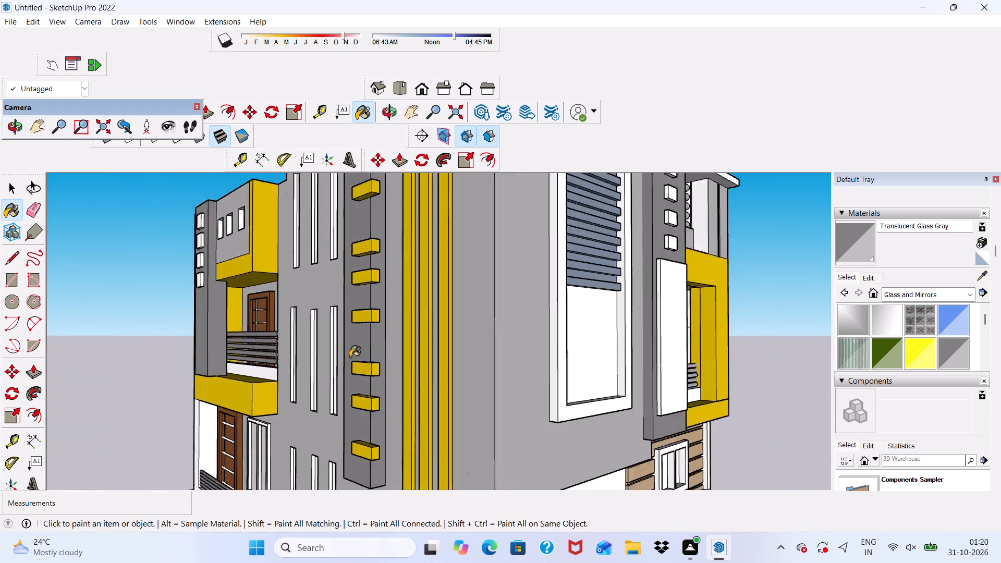
scroll(350, 357, down, 2)
middle_drag(471, 403, 242, 408)
scroll(496, 401, up, 4)
scroll(534, 350, up, 3)
scroll(511, 296, down, 5)
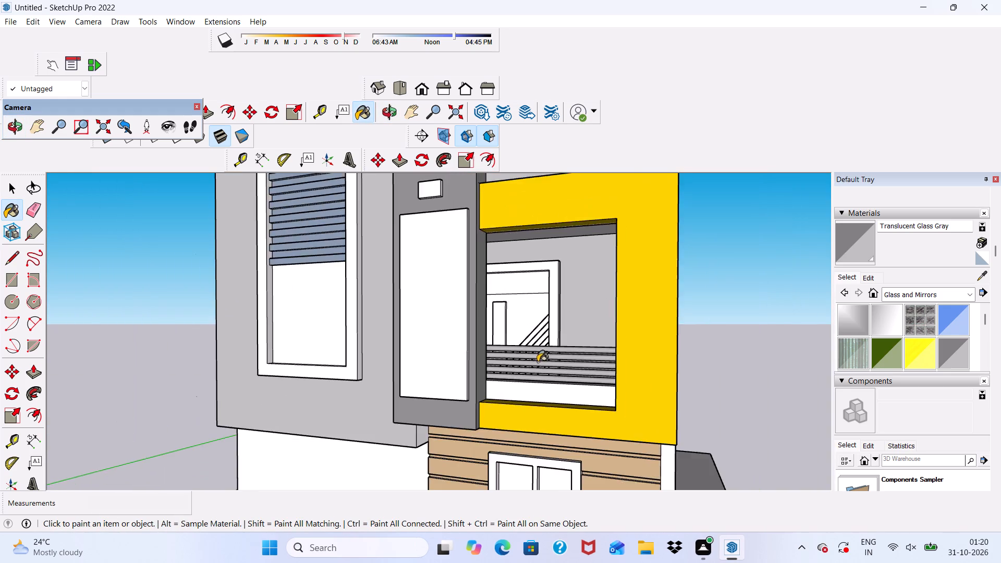
scroll(538, 358, down, 5)
scroll(532, 450, up, 5)
click(515, 436)
drag(566, 444, 571, 433)
Paint the tall white panel in the dark gray column beside the gold-framed balcony with Translucent Glass Gray.
scroll(548, 328, down, 5)
middle_drag(547, 385, 602, 354)
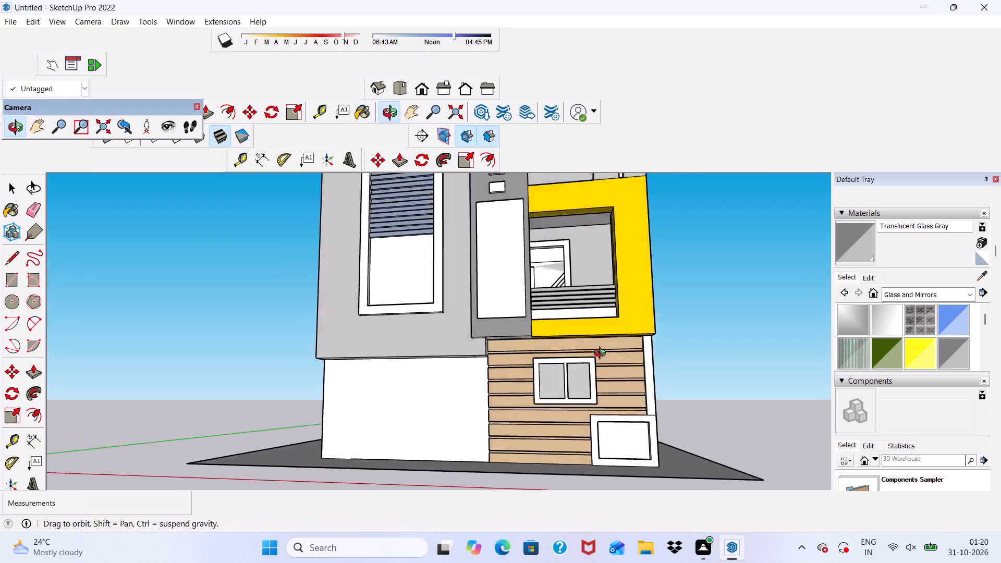
middle_drag(602, 354, 634, 407)
scroll(532, 354, up, 1)
click(541, 307)
Paint the tall window's glass areas below and above the slate-gray slats with Translucent Glass Gray.
scroll(500, 256, down, 5)
middle_drag(494, 321, 436, 313)
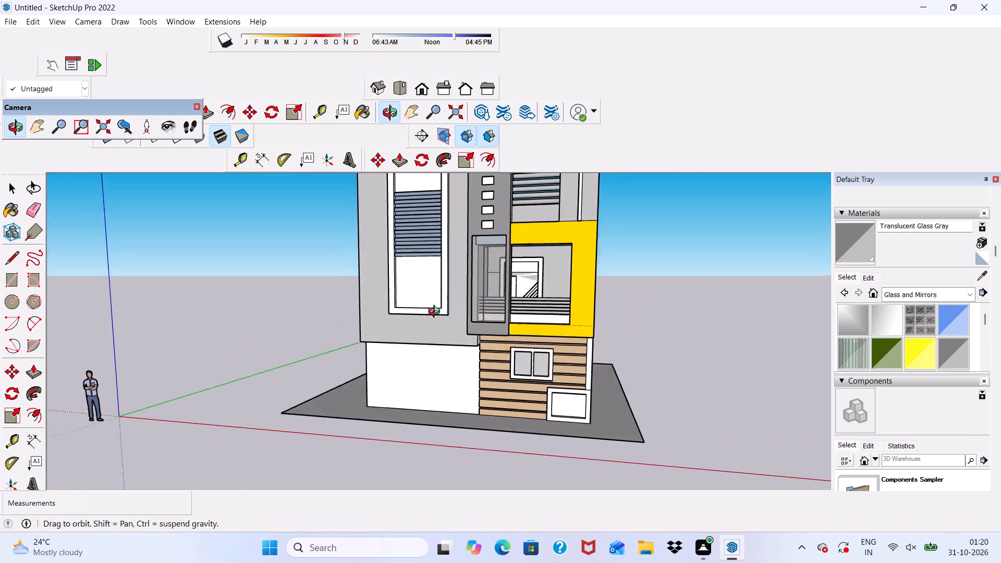
middle_drag(436, 313, 507, 337)
click(448, 290)
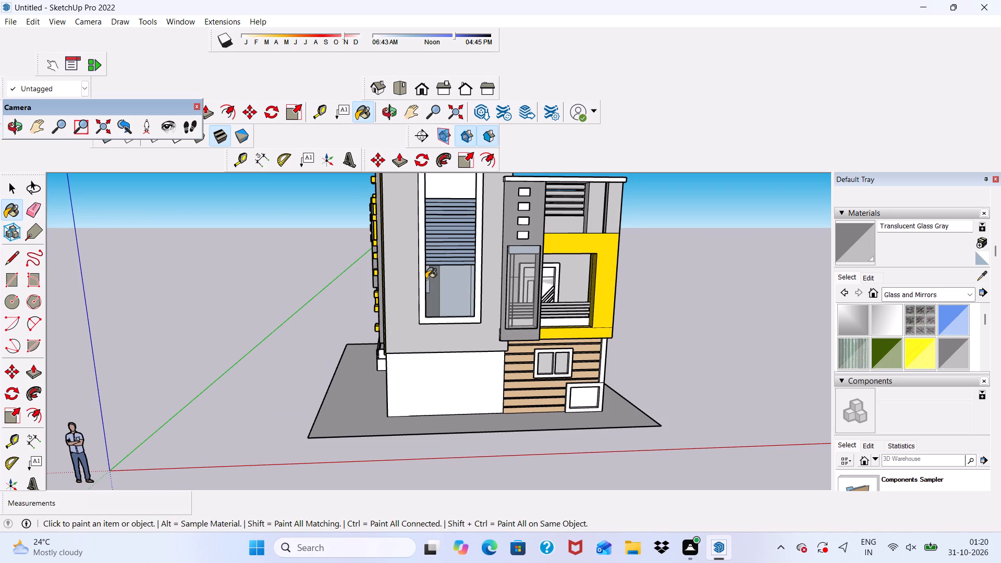
scroll(426, 279, down, 5)
scroll(442, 238, up, 1)
click(439, 221)
Paint one inner side face and the top inner face of the column's glazed opening with Translucent Glass Gray.
scroll(440, 221, up, 1)
scroll(441, 273, down, 1)
middle_drag(439, 283, 355, 261)
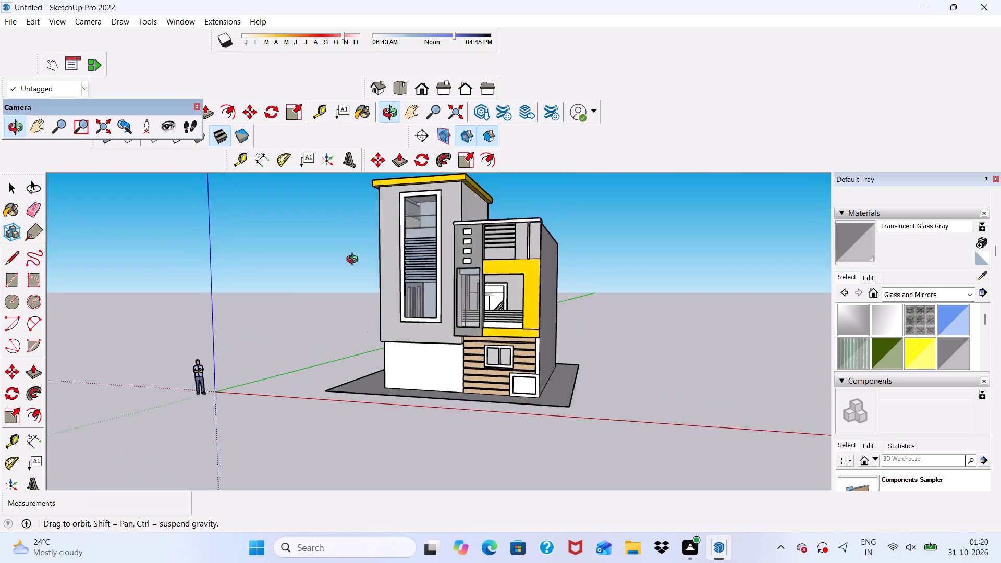
middle_drag(355, 261, 336, 319)
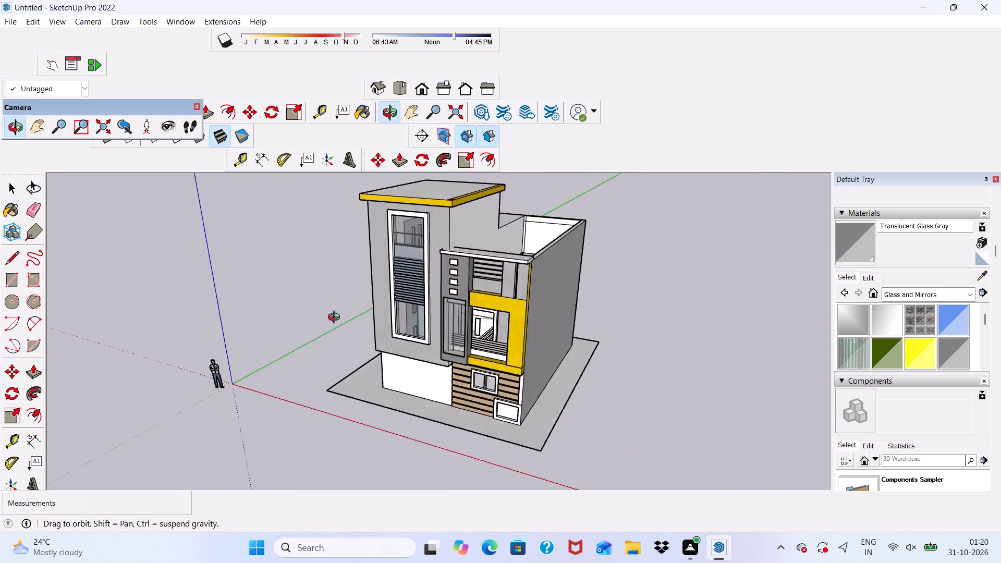
middle_drag(336, 319, 397, 278)
scroll(451, 283, up, 15)
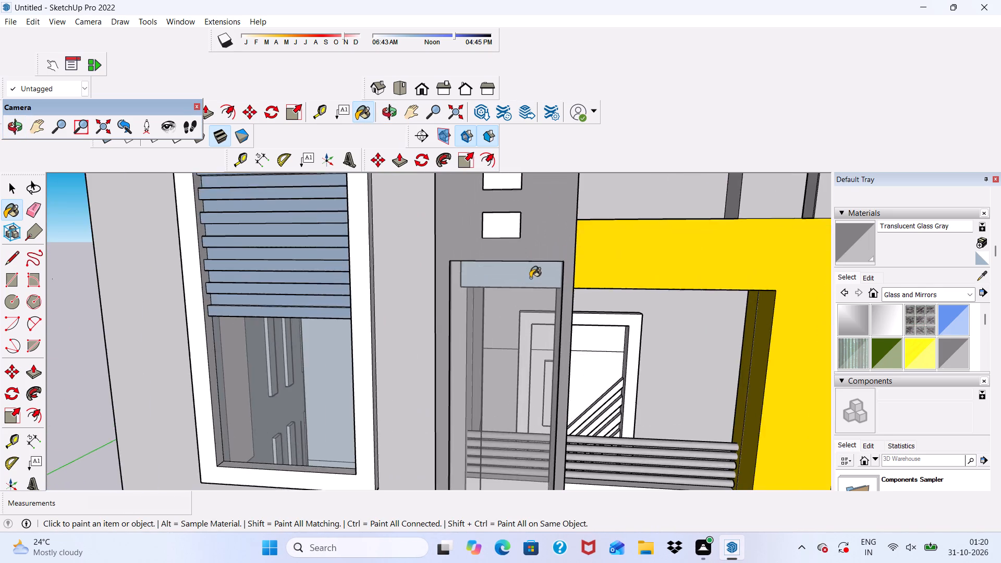
middle_drag(529, 284, 359, 278)
scroll(417, 276, up, 6)
click(454, 291)
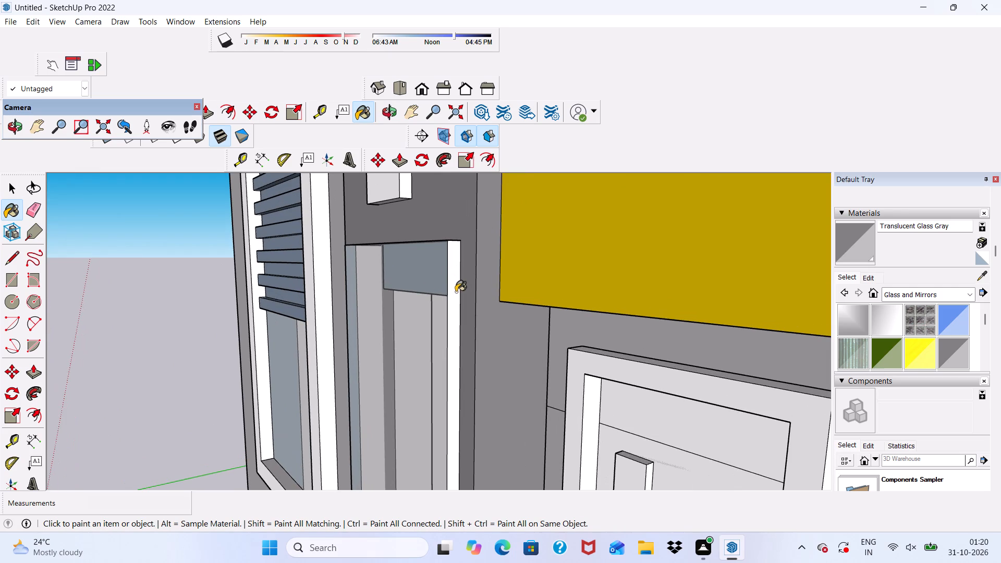
middle_drag(443, 291, 533, 326)
scroll(492, 308, up, 12)
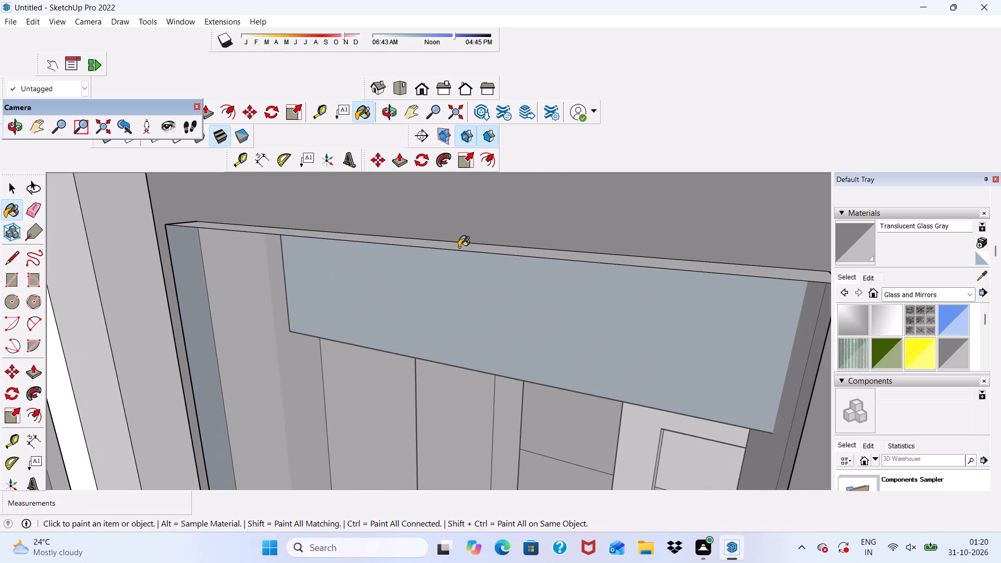
click(459, 247)
Paint the opposite inner side face and the bottom inner face of the column's glazed opening with Translucent Glass Gray.
scroll(415, 266, down, 2)
middle_drag(414, 267, 696, 207)
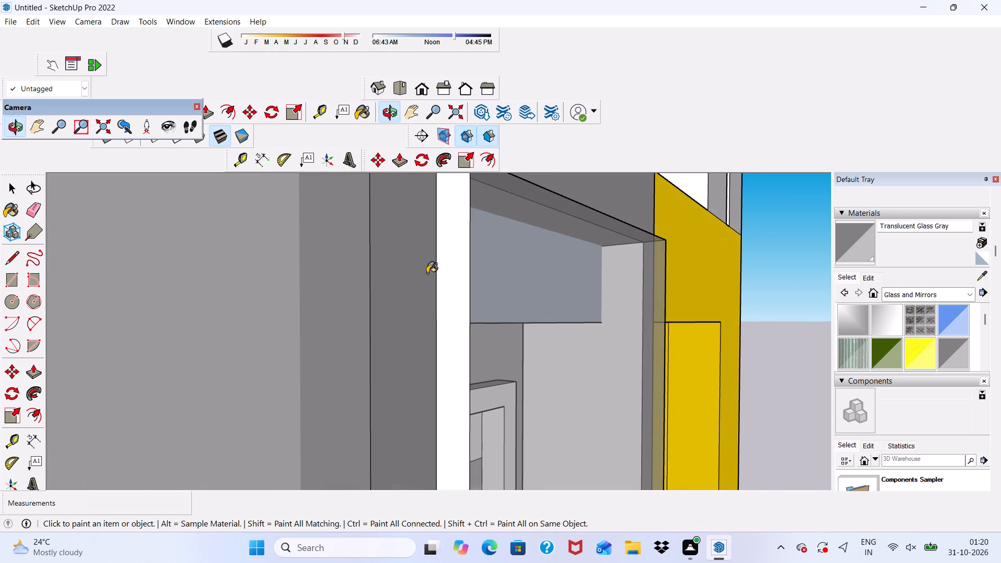
click(444, 272)
scroll(456, 255, down, 16)
middle_drag(559, 313, 498, 232)
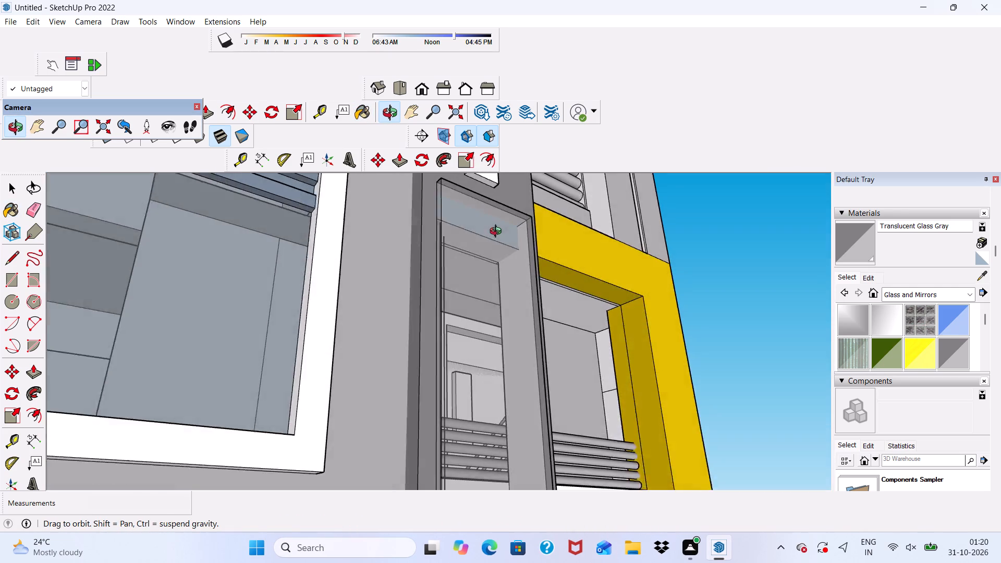
middle_drag(498, 232, 484, 216)
scroll(479, 203, up, 1)
scroll(463, 226, down, 5)
scroll(456, 444, up, 14)
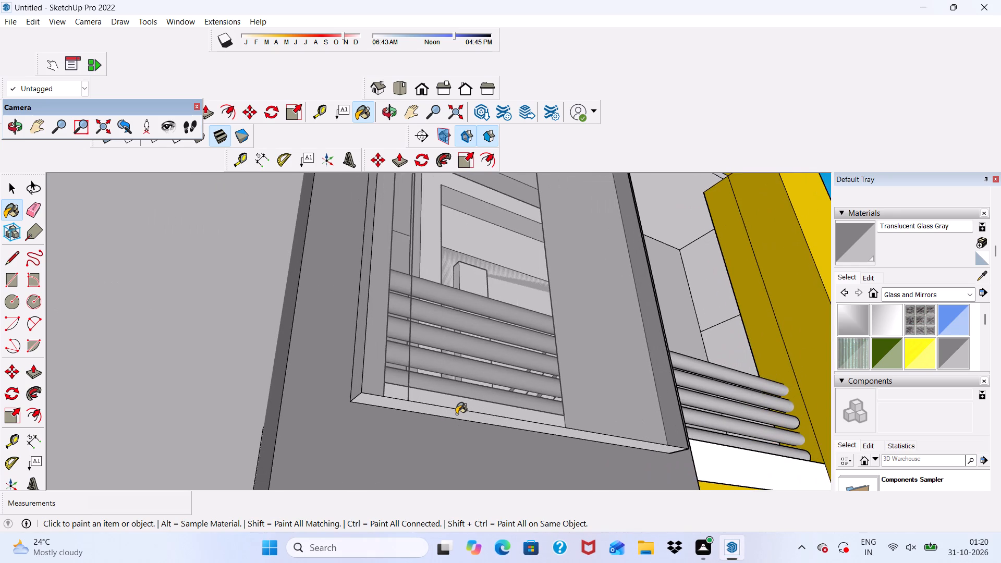
click(457, 413)
Examine the glazed column, balconies and windows from several sides of the building.
scroll(450, 403, down, 5)
middle_drag(464, 409, 426, 527)
scroll(406, 366, down, 7)
middle_drag(459, 392, 331, 423)
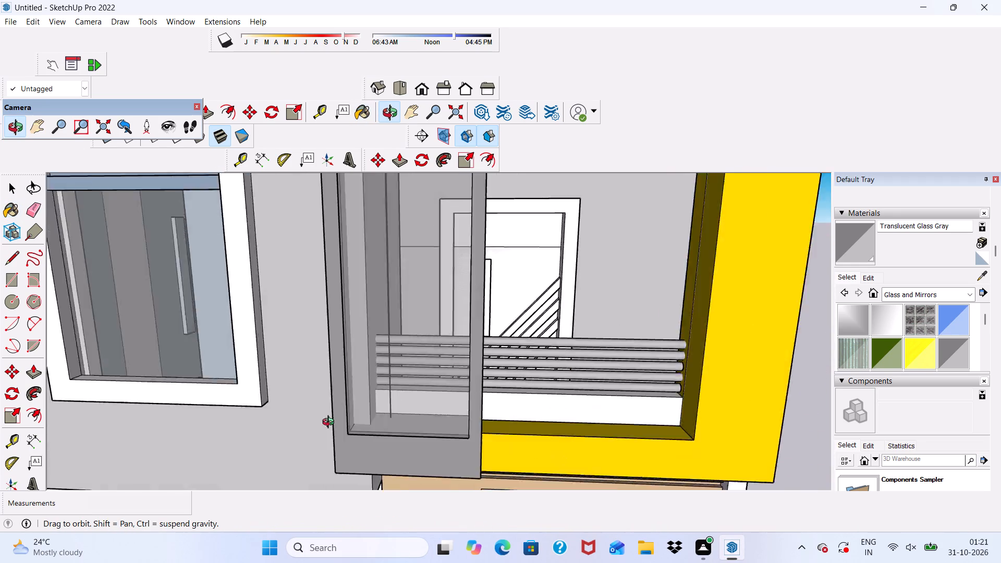
middle_drag(331, 423, 384, 386)
scroll(396, 386, up, 1)
scroll(441, 293, down, 5)
key(space)
scroll(440, 289, down, 5)
middle_drag(396, 313, 480, 266)
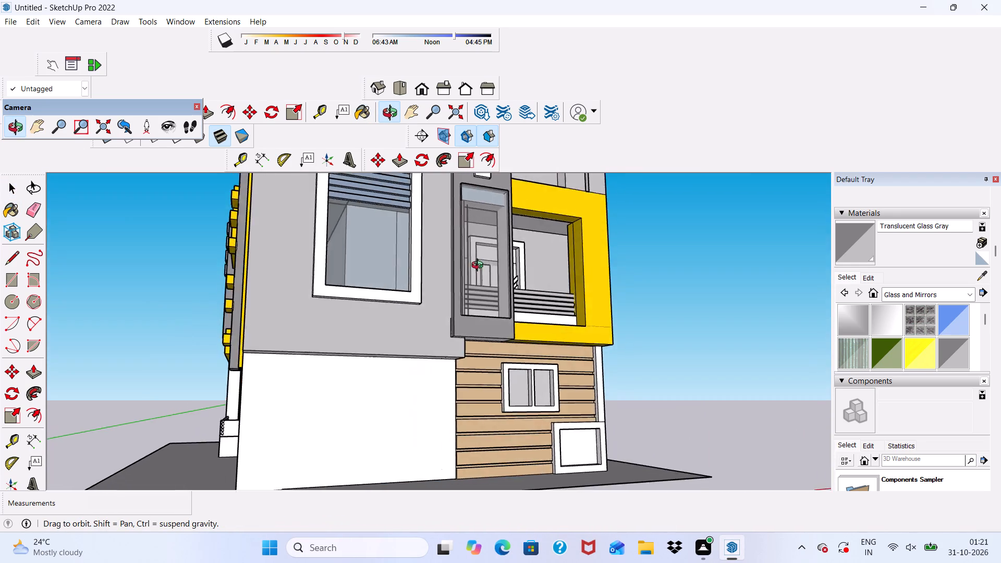
middle_drag(480, 266, 449, 308)
scroll(457, 290, down, 6)
scroll(416, 279, down, 3)
middle_drag(459, 309, 710, 328)
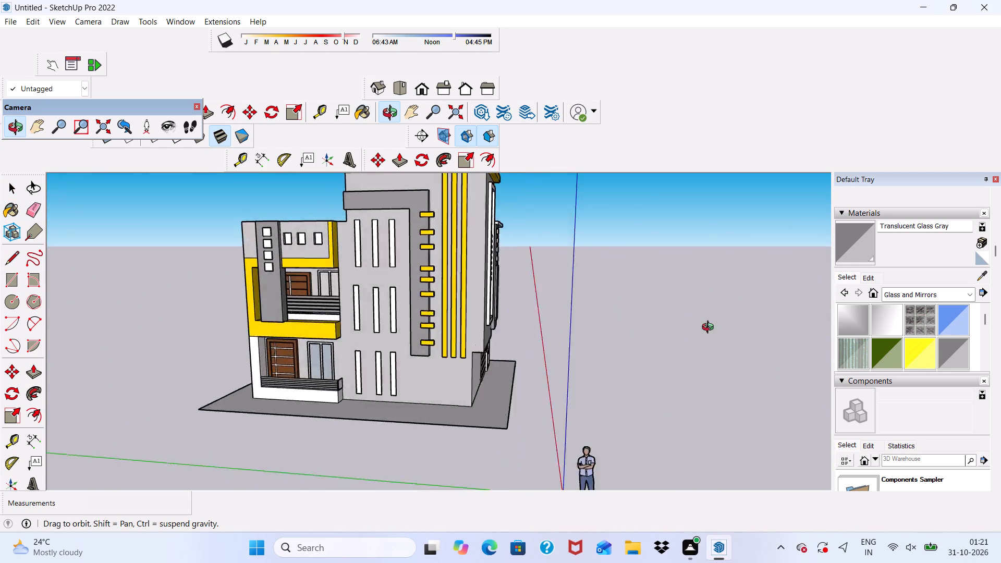
middle_drag(710, 328, 614, 329)
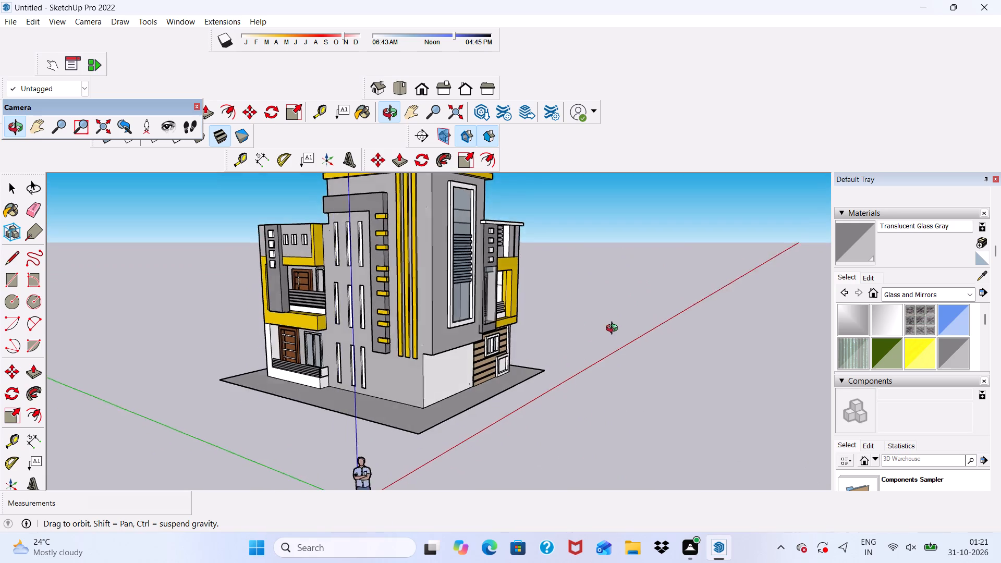
middle_drag(614, 329, 379, 336)
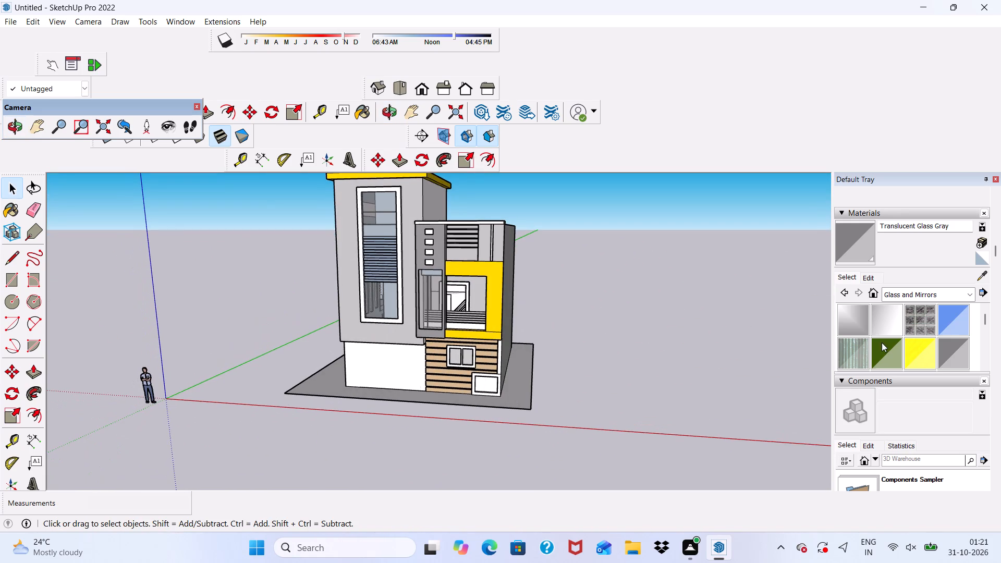
Paint the frame front and upper panel of the door behind the gold-framed balcony with Wood Veneer 01 from the Wood collection.
click(968, 295)
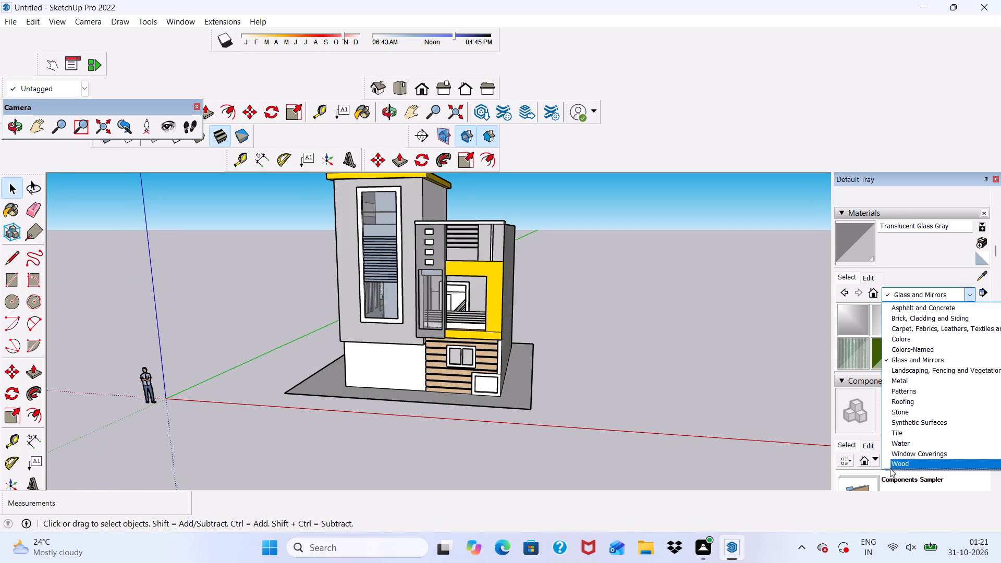
click(891, 463)
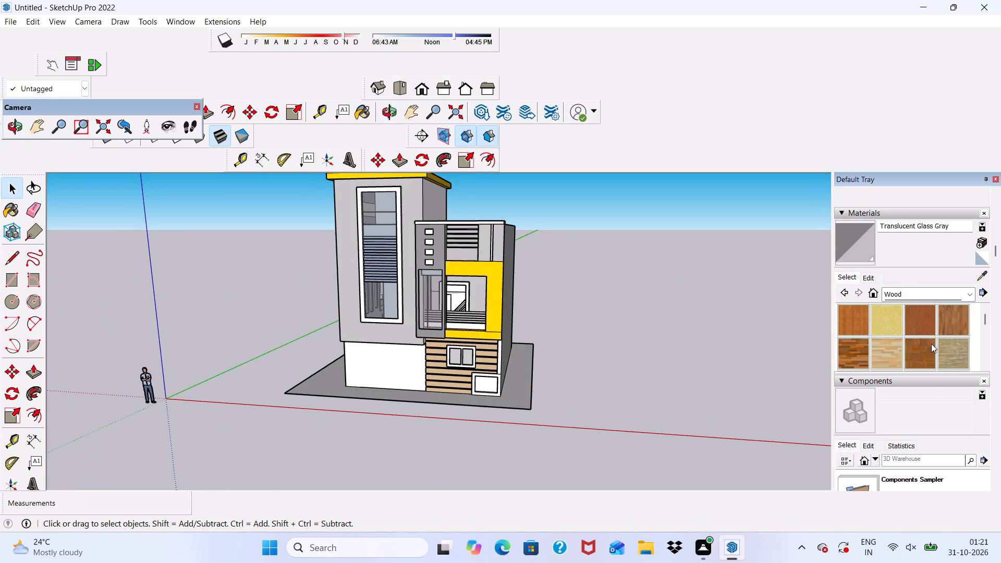
scroll(931, 344, down, 2)
click(917, 333)
scroll(563, 332, up, 12)
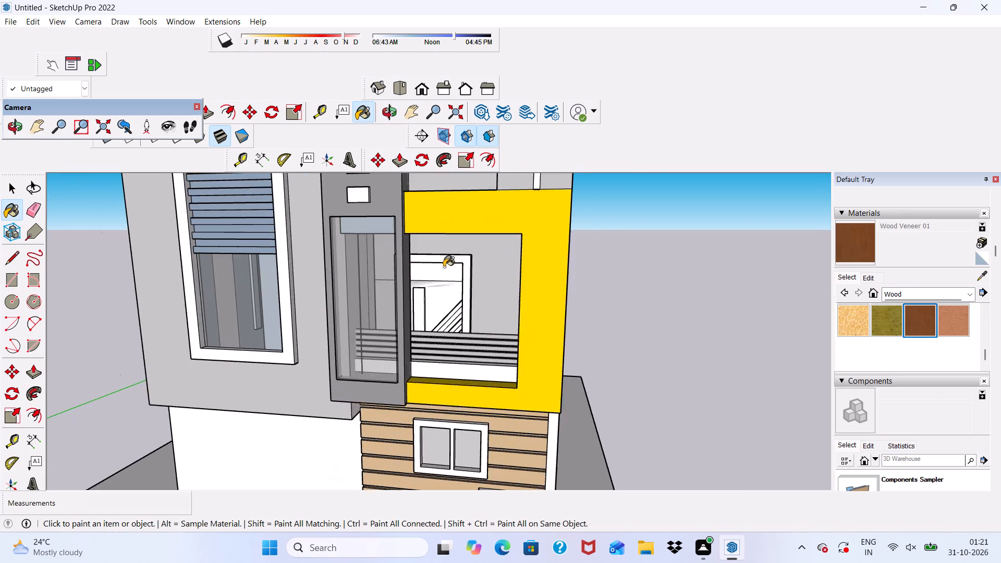
scroll(444, 267, up, 6)
click(454, 257)
scroll(421, 285, up, 5)
click(419, 289)
Paint one inner side face and the top inner face of the door frame, plus the lower door panel, with Wood Veneer 01.
scroll(314, 305, up, 5)
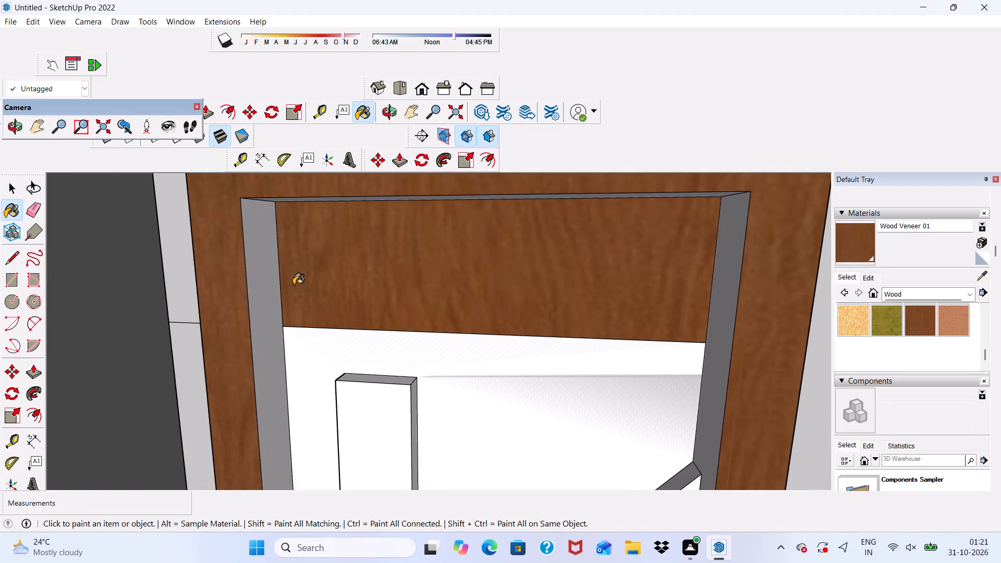
click(276, 276)
scroll(309, 232, up, 2)
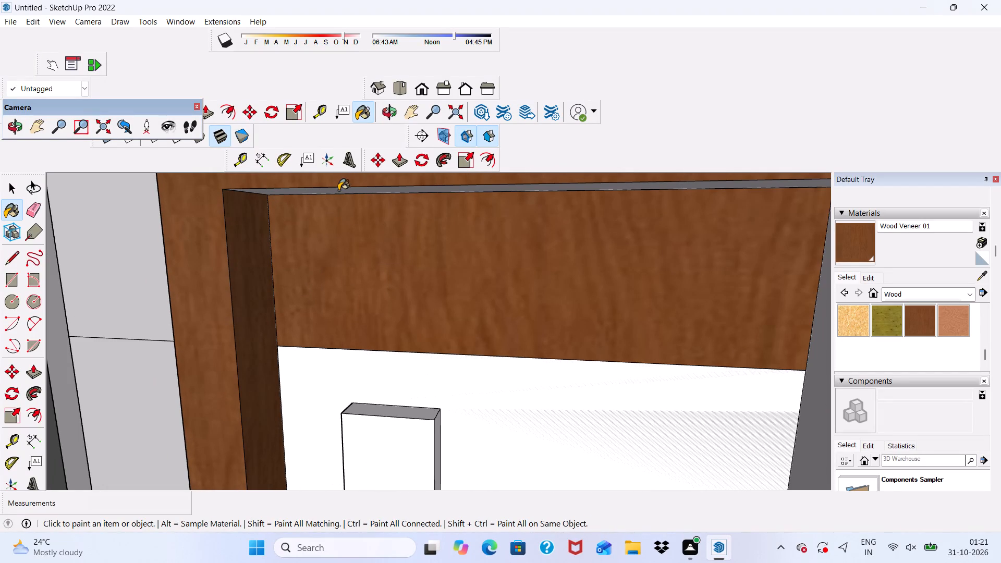
click(338, 190)
scroll(299, 288, up, 1)
click(282, 366)
Delete the door's lower panel face that overlaps the gray wall behind the white strips.
scroll(326, 303, down, 8)
middle_drag(401, 329, 451, 316)
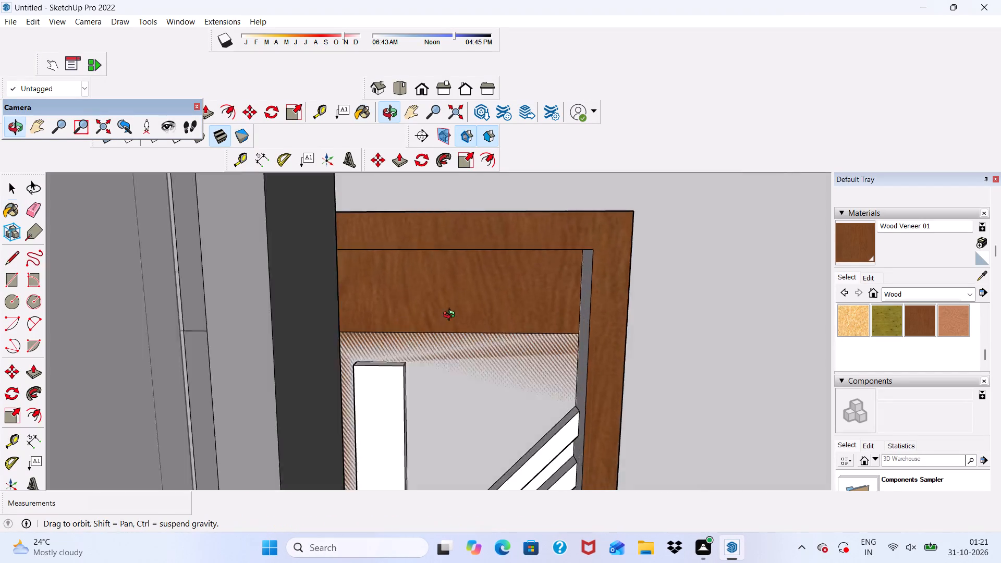
middle_drag(451, 316, 416, 313)
key(space)
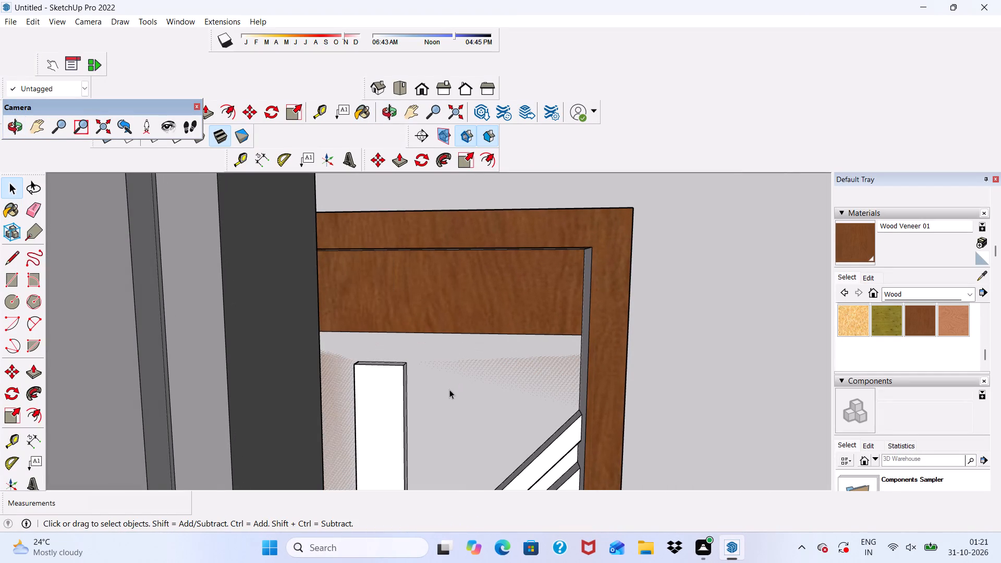
click(449, 389)
key(Delete)
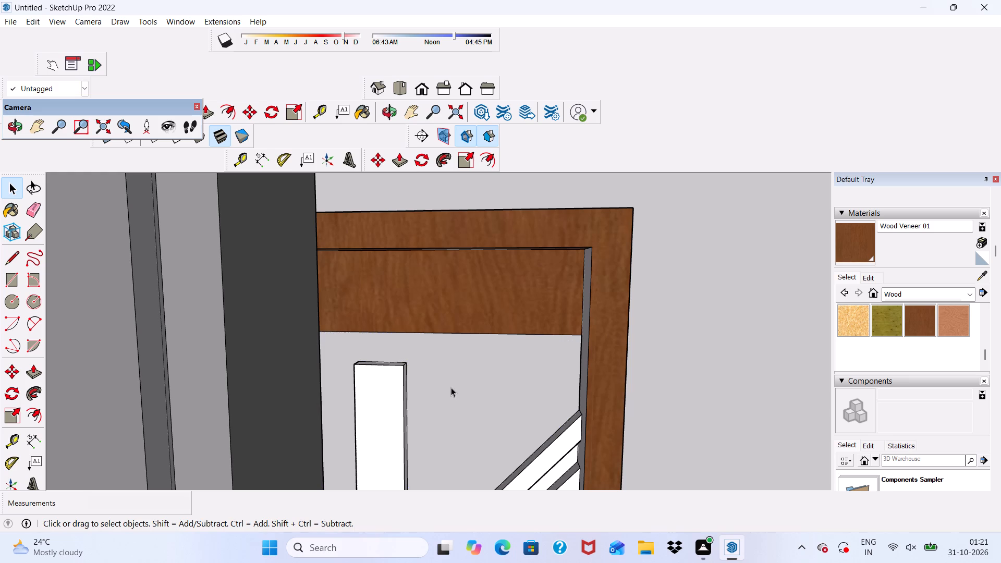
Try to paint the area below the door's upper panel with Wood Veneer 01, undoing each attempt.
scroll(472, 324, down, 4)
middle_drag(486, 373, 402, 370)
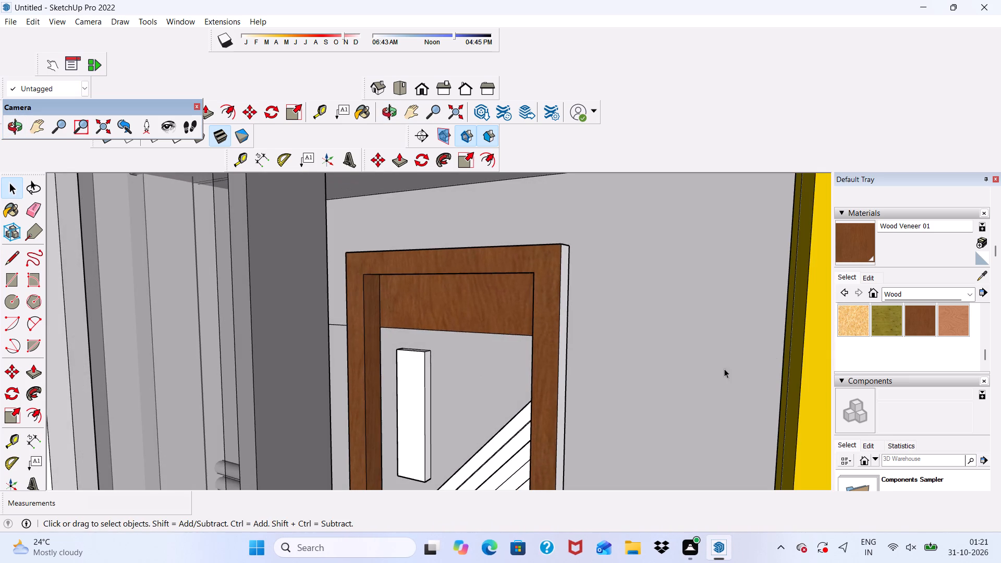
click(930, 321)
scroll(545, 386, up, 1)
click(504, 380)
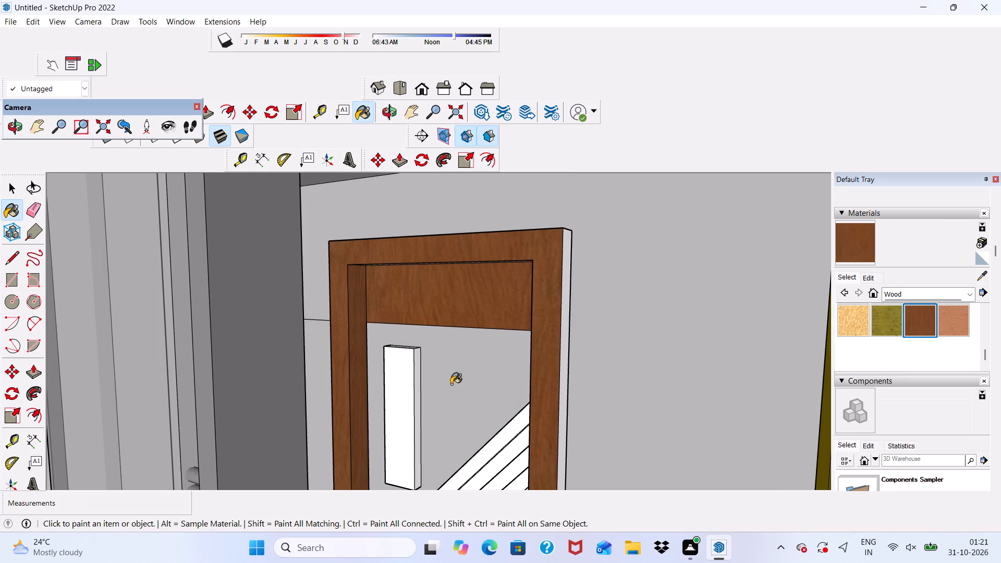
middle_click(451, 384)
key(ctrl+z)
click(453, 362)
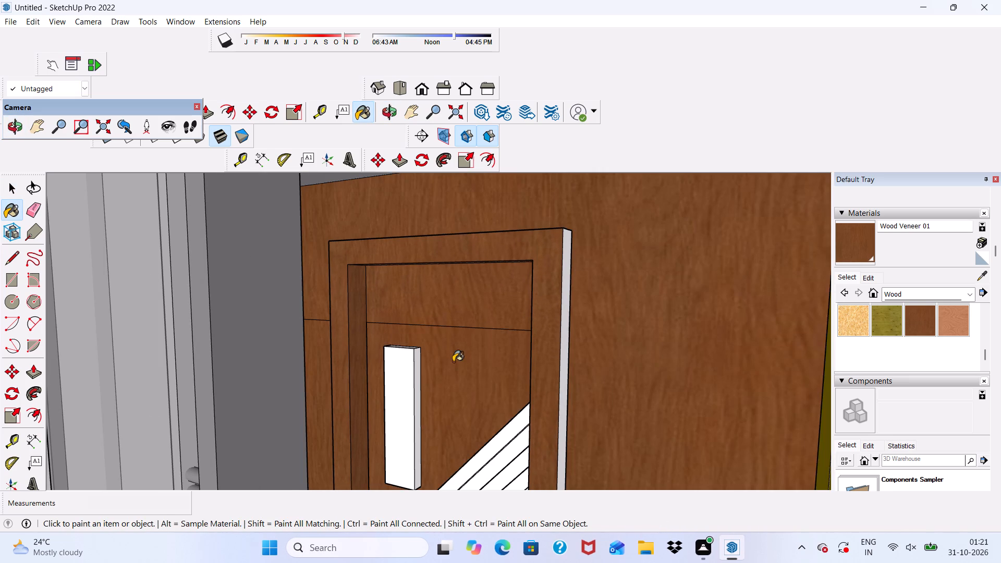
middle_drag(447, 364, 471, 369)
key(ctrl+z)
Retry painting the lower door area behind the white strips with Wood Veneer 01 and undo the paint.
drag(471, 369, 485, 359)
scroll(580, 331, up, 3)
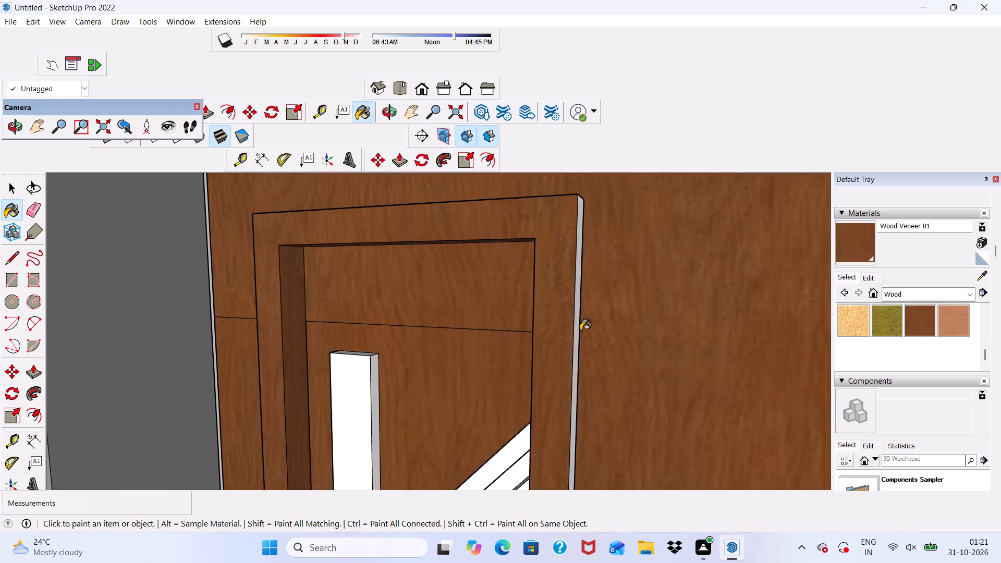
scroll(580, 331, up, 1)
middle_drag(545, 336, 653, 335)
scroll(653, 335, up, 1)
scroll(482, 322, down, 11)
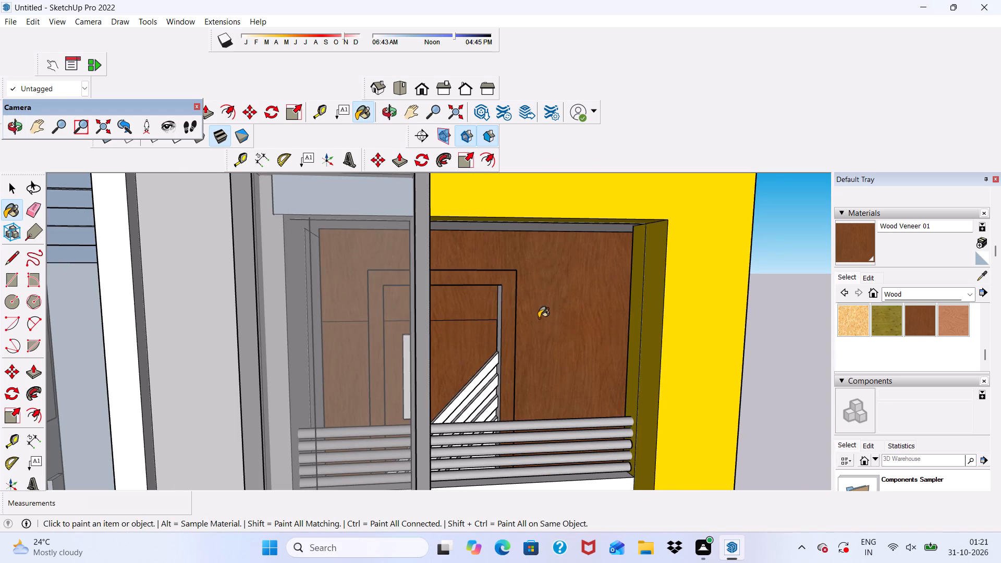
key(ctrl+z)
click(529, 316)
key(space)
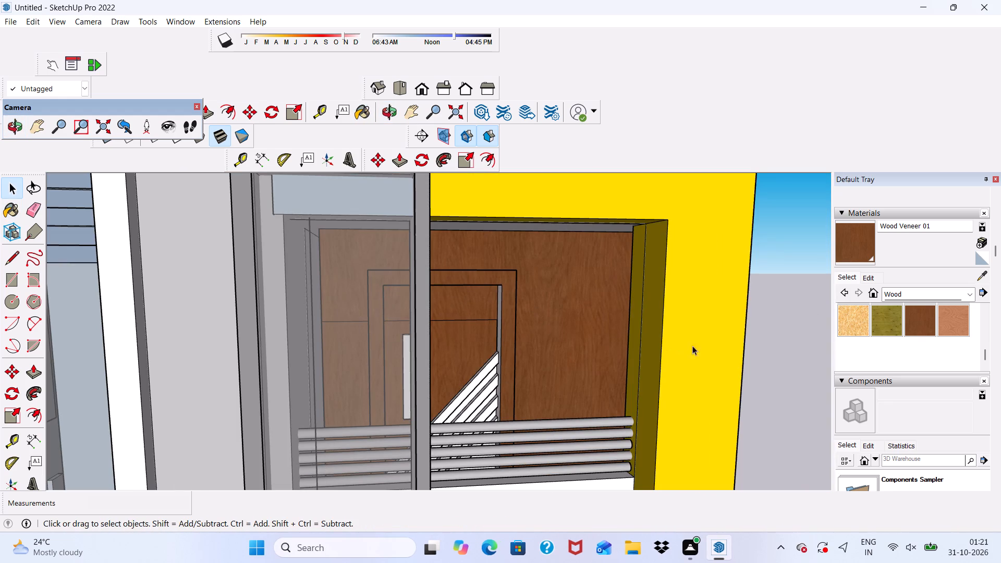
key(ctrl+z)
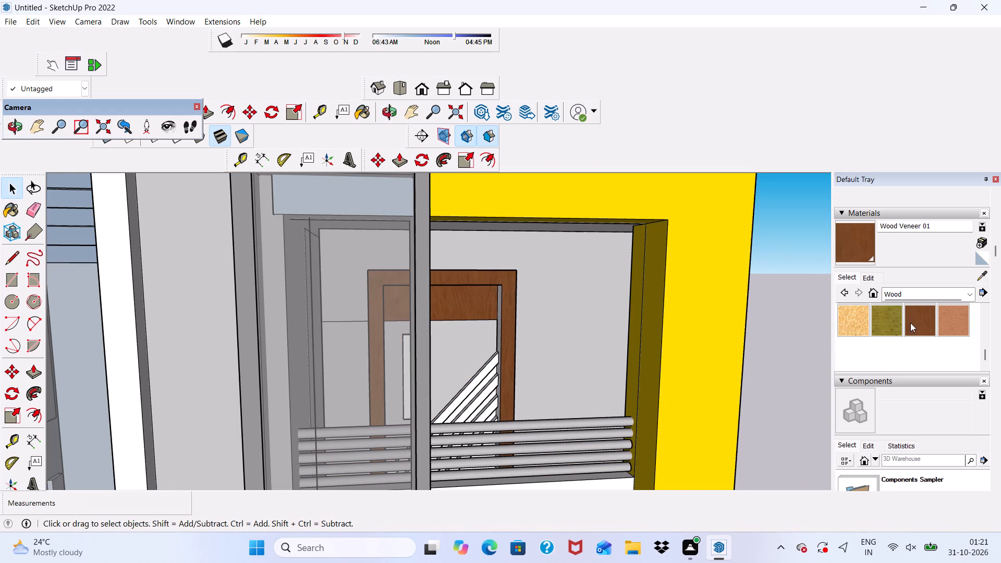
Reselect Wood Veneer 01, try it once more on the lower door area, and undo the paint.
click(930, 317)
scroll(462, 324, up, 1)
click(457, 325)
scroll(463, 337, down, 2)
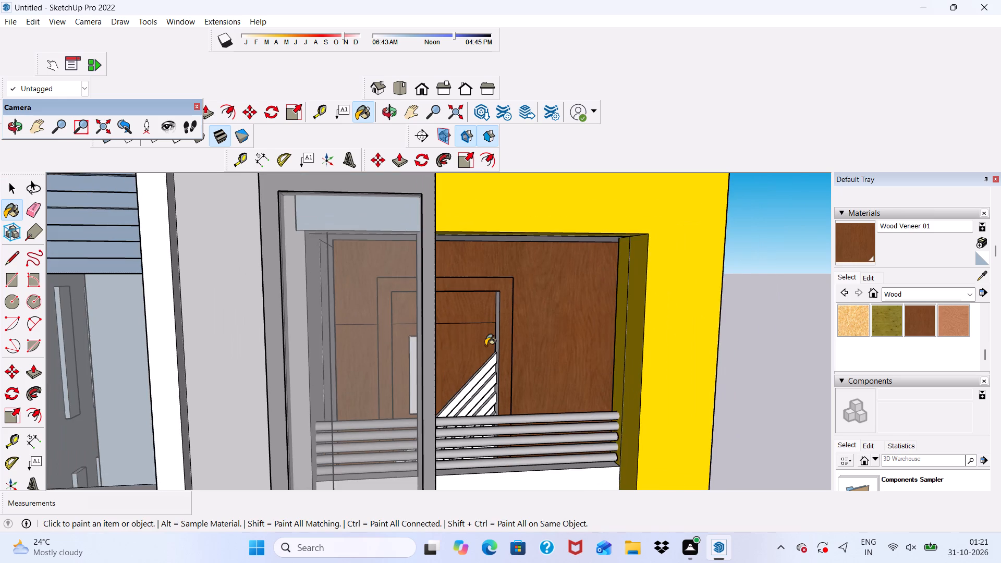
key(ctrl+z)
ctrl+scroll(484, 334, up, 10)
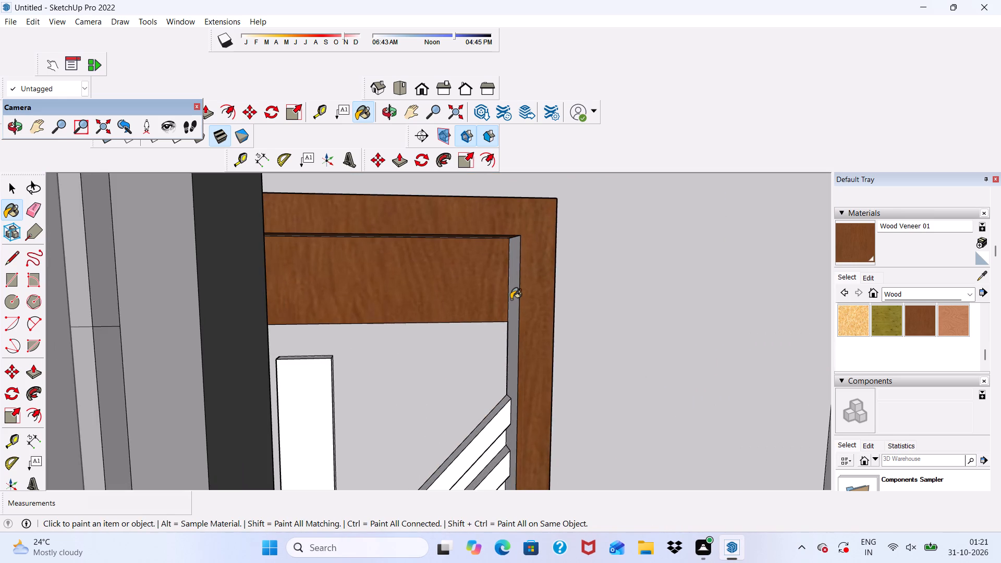
Paint the inner and outer side faces of the upper-floor door frame with Wood Veneer 01.
click(511, 299)
scroll(505, 303, down, 1)
middle_drag(505, 304, 344, 299)
scroll(329, 307, up, 4)
scroll(314, 316, down, 5)
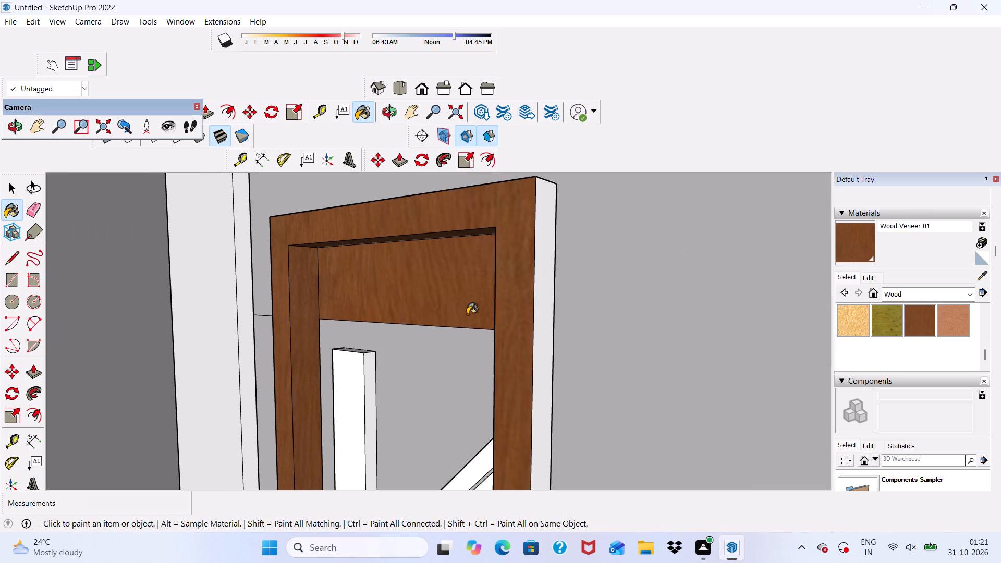
scroll(474, 312, up, 3)
click(536, 336)
Paint the front, side and top faces of the door's vertical white strip with Wood Veneer 01.
click(320, 387)
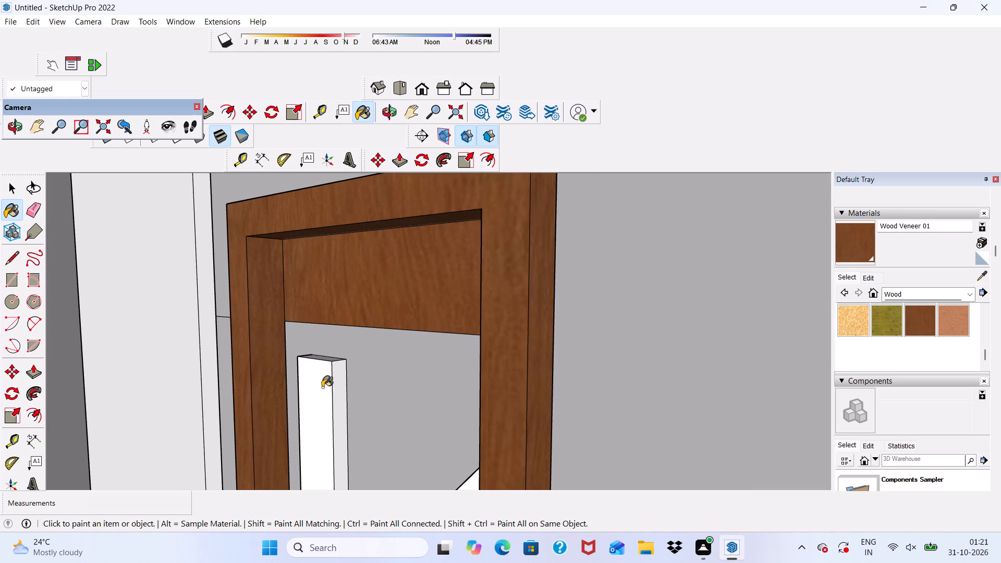
click(336, 385)
scroll(334, 372, up, 3)
click(330, 356)
scroll(302, 300, down, 3)
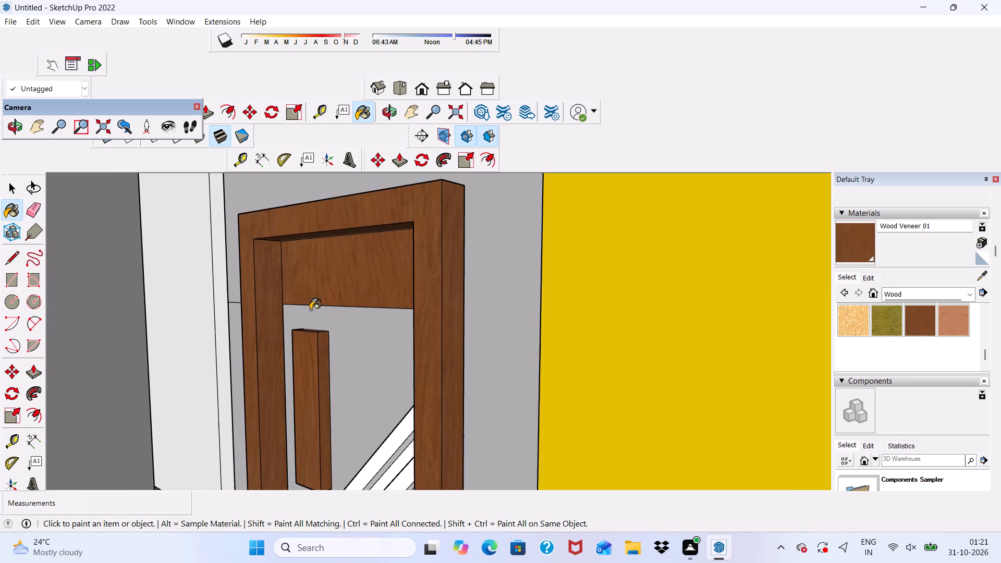
Paint the front faces of the door's diagonal white strips with Wood Veneer 01.
scroll(310, 310, down, 8)
middle_drag(341, 403, 434, 419)
scroll(365, 431, up, 5)
click(371, 436)
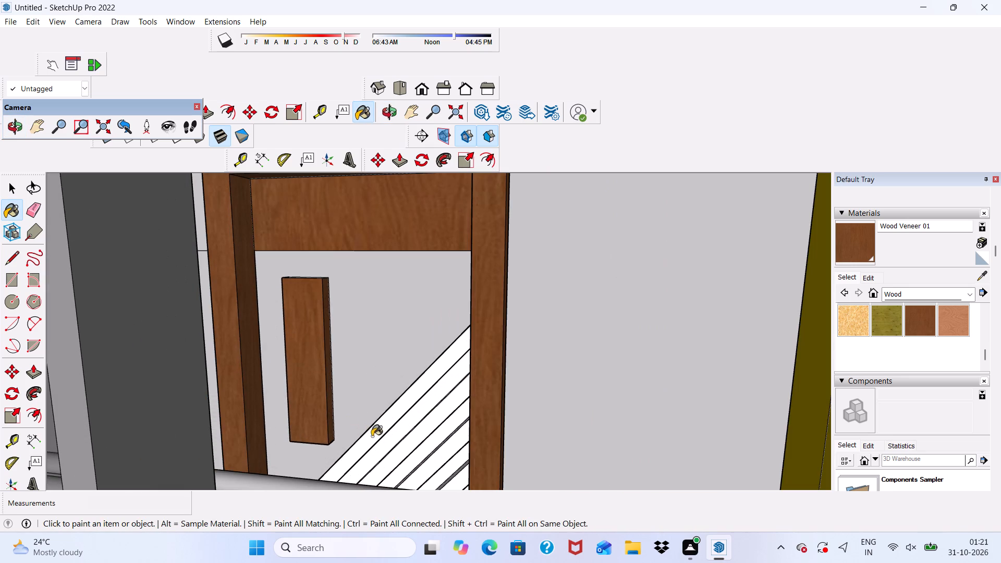
scroll(387, 452, up, 3)
click(387, 450)
click(407, 461)
scroll(431, 444, down, 3)
click(436, 462)
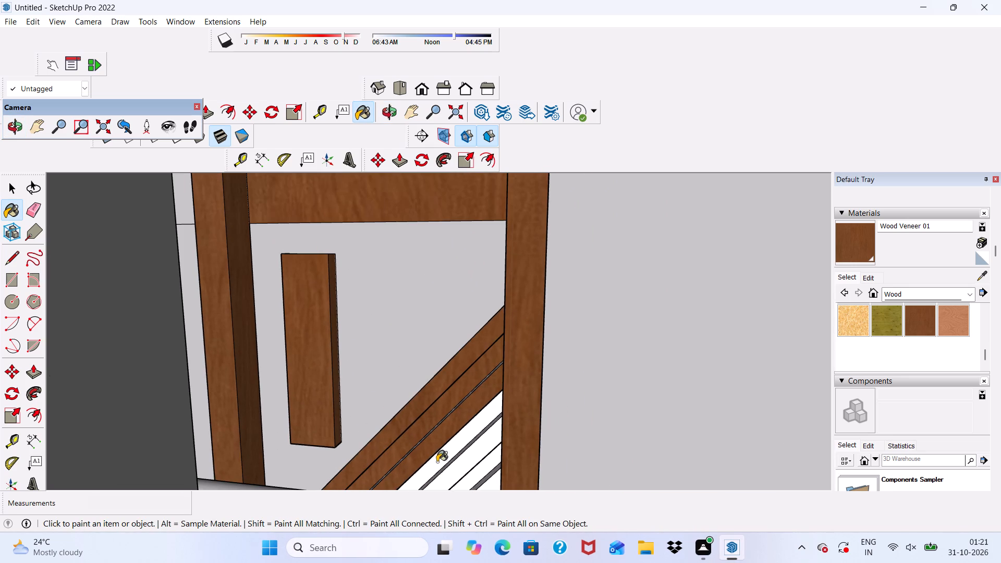
drag(466, 487, 468, 482)
scroll(394, 375, down, 5)
scroll(429, 456, up, 5)
click(456, 449)
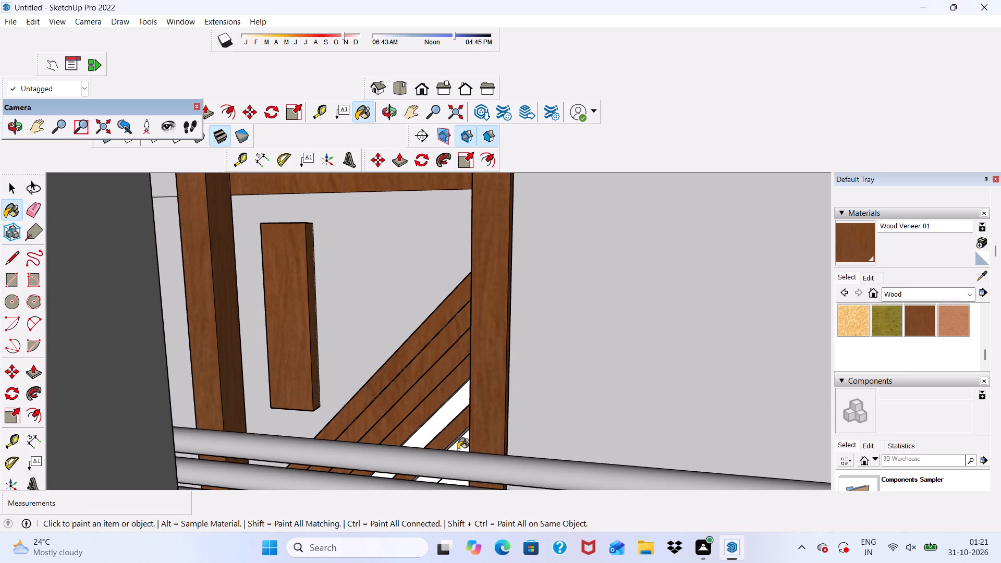
click(445, 423)
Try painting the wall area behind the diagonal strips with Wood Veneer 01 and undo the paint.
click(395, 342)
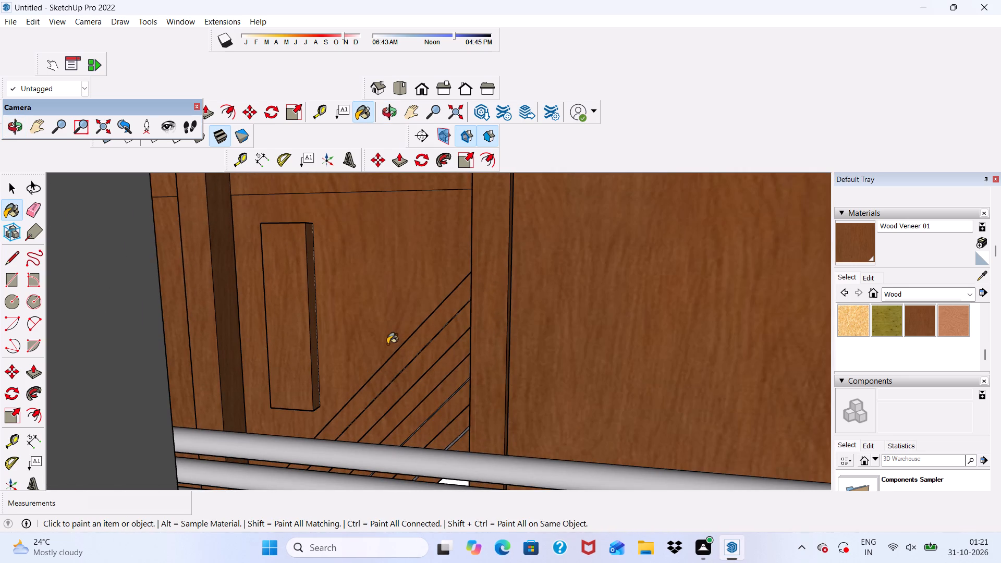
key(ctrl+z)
Paint the remaining unpainted faces between and beneath the door's diagonal strips with Wood Veneer 01.
scroll(358, 308, down, 4)
scroll(397, 370, up, 1)
middle_drag(403, 377, 404, 497)
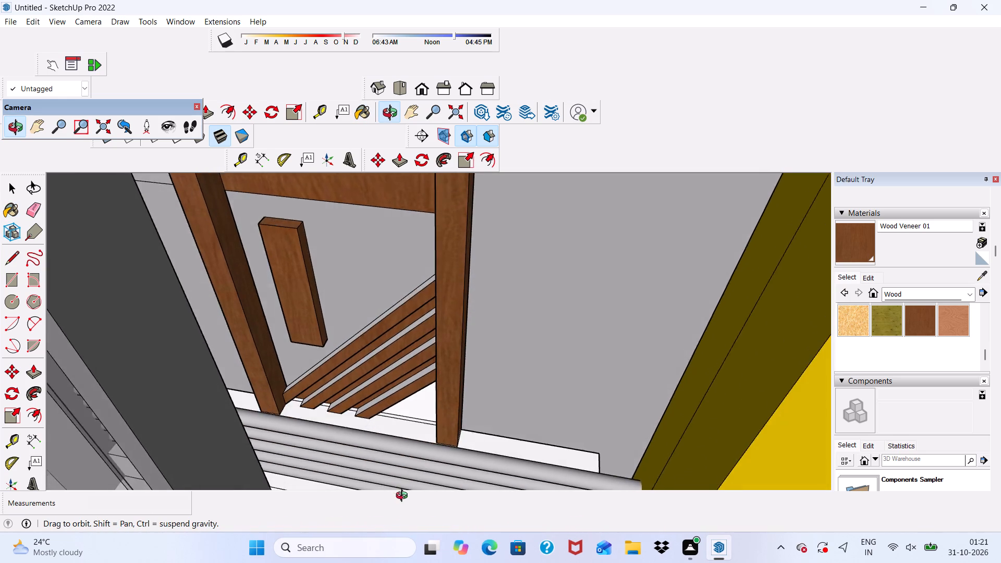
middle_drag(404, 497, 402, 495)
scroll(406, 422, up, 4)
click(419, 409)
scroll(391, 369, up, 4)
click(392, 370)
scroll(392, 370, down, 1)
scroll(370, 333, up, 1)
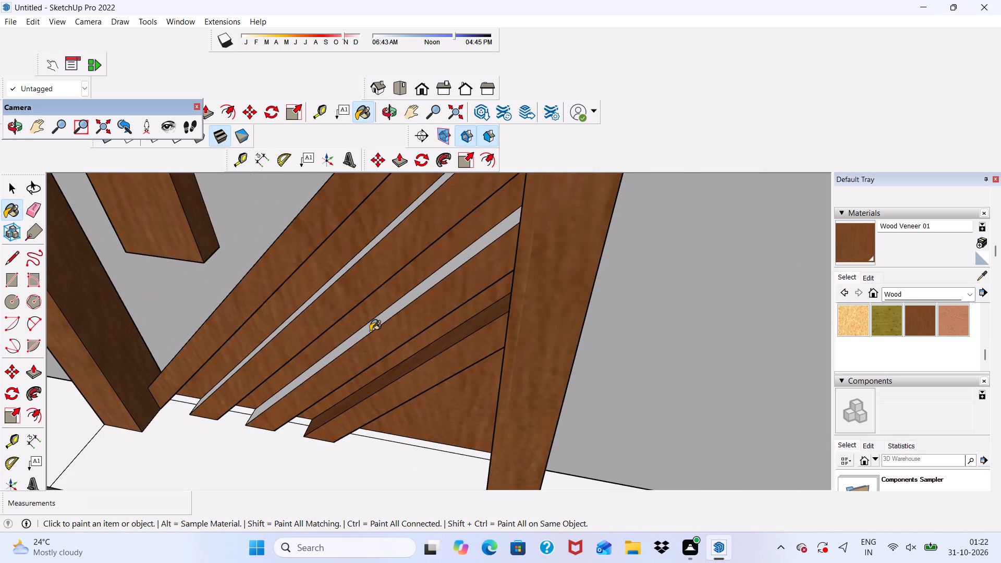
drag(371, 329, 373, 325)
click(322, 293)
scroll(320, 286, down, 4)
Examine the painted door behind the balcony railing and the building's facades from several sides.
middle_drag(330, 333, 233, 277)
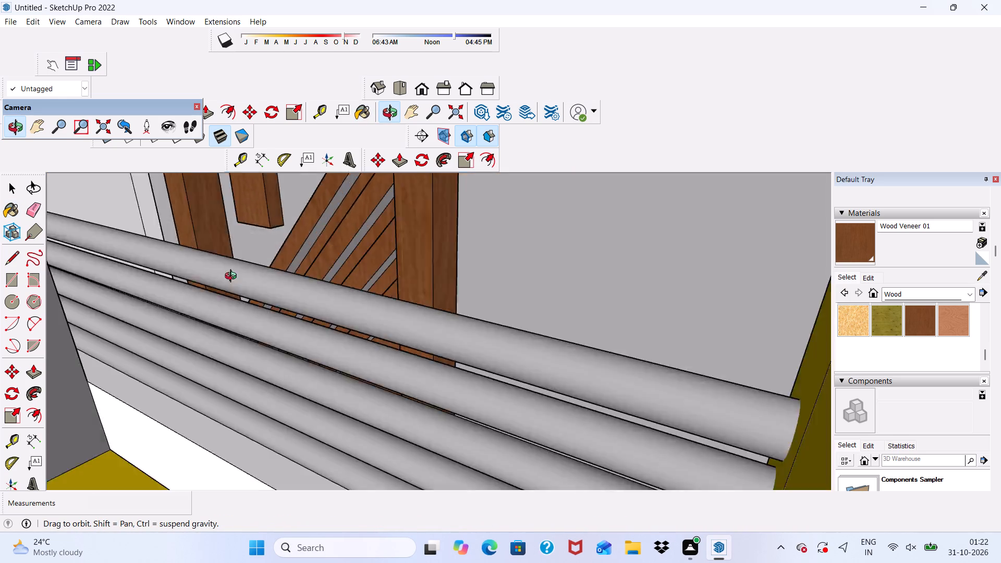
middle_drag(233, 277, 281, 264)
scroll(346, 238, up, 1)
scroll(348, 237, down, 10)
middle_drag(360, 324, 467, 254)
key(space)
scroll(466, 278, down, 6)
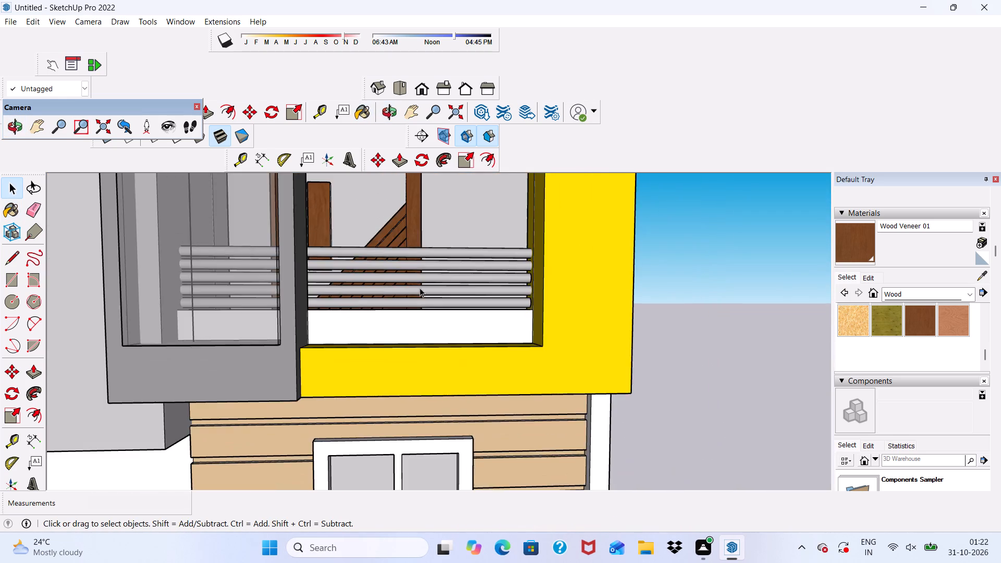
scroll(420, 288, down, 8)
middle_drag(359, 304, 413, 320)
scroll(412, 321, down, 6)
middle_drag(414, 376, 279, 363)
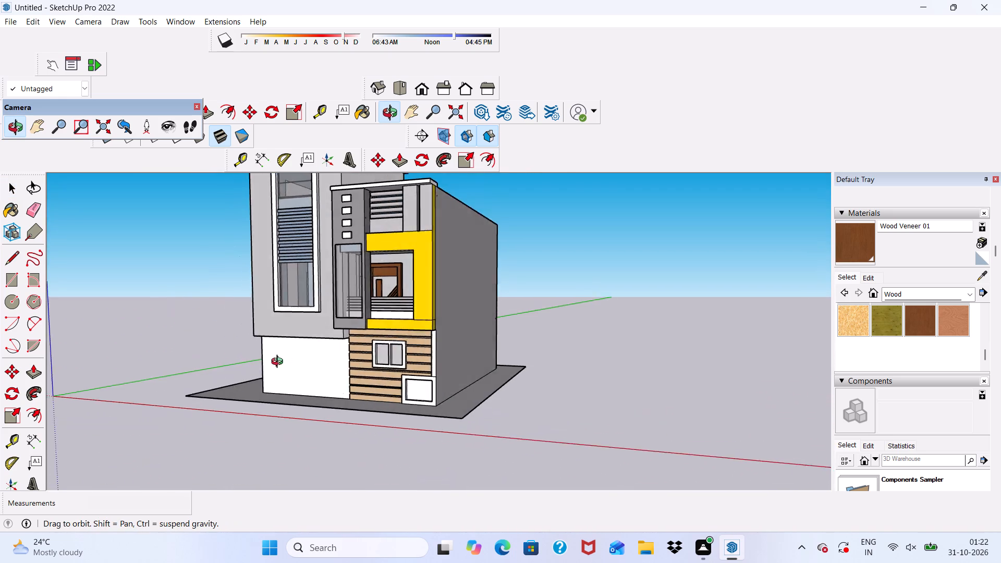
middle_drag(279, 363, 400, 394)
scroll(399, 390, up, 1)
scroll(385, 360, down, 4)
middle_drag(347, 409, 630, 432)
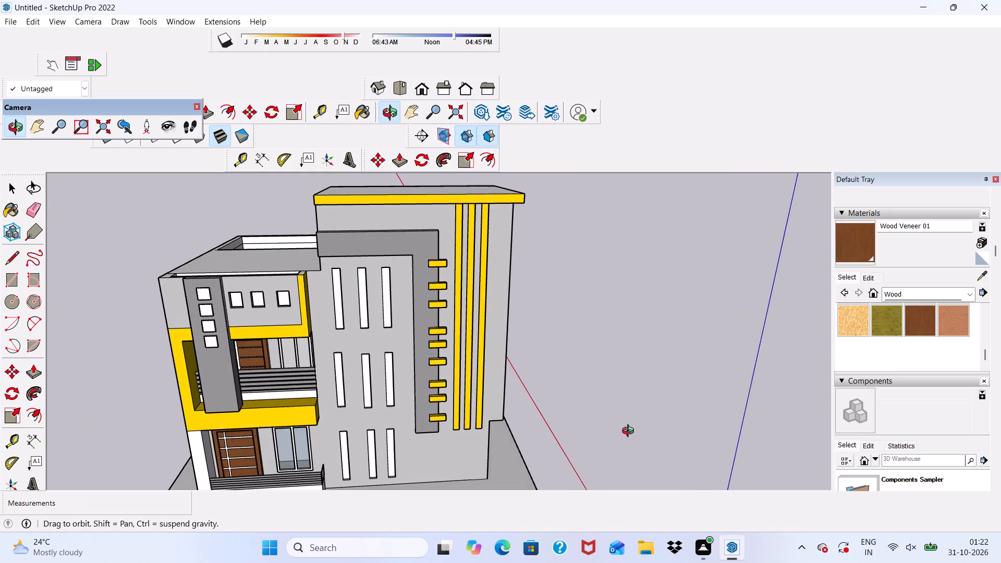
middle_drag(630, 432, 630, 432)
Push/pull the bluish terrace floor strip beside the slatted parapet wall by 1' 5 3/16".
middle_drag(336, 419, 386, 498)
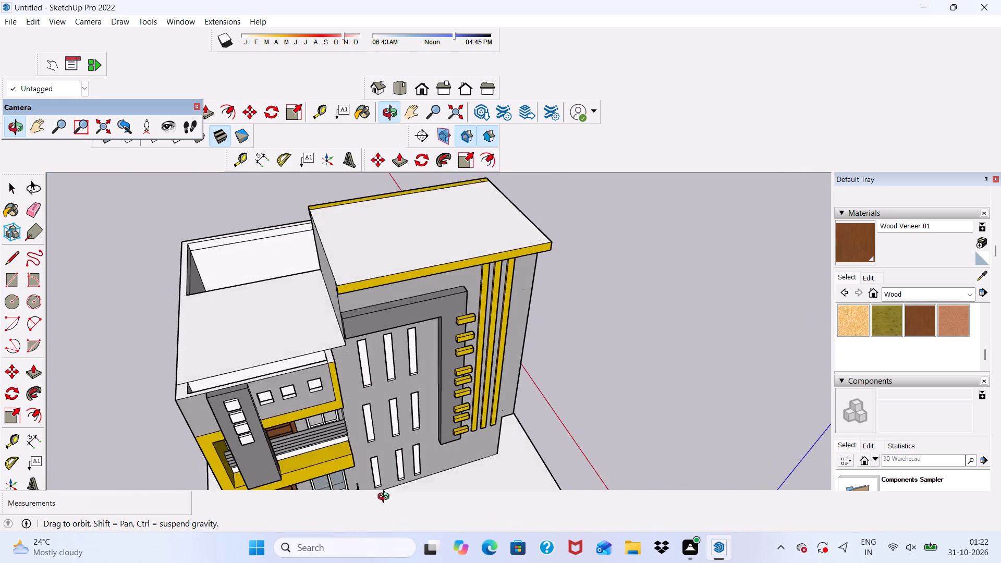
middle_drag(386, 498, 1, 442)
middle_drag(509, 352, 104, 436)
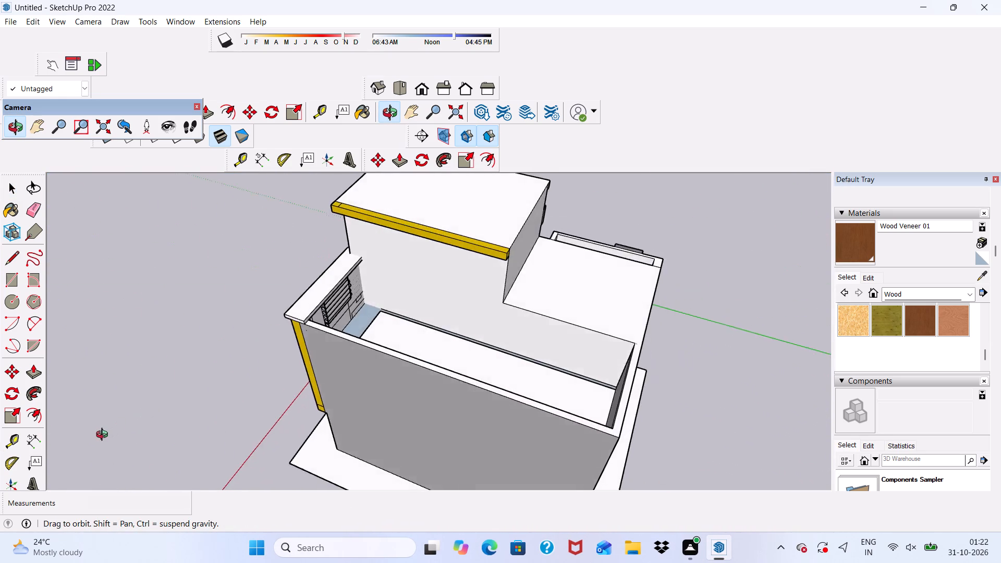
middle_drag(104, 436, 0, 450)
scroll(433, 281, up, 13)
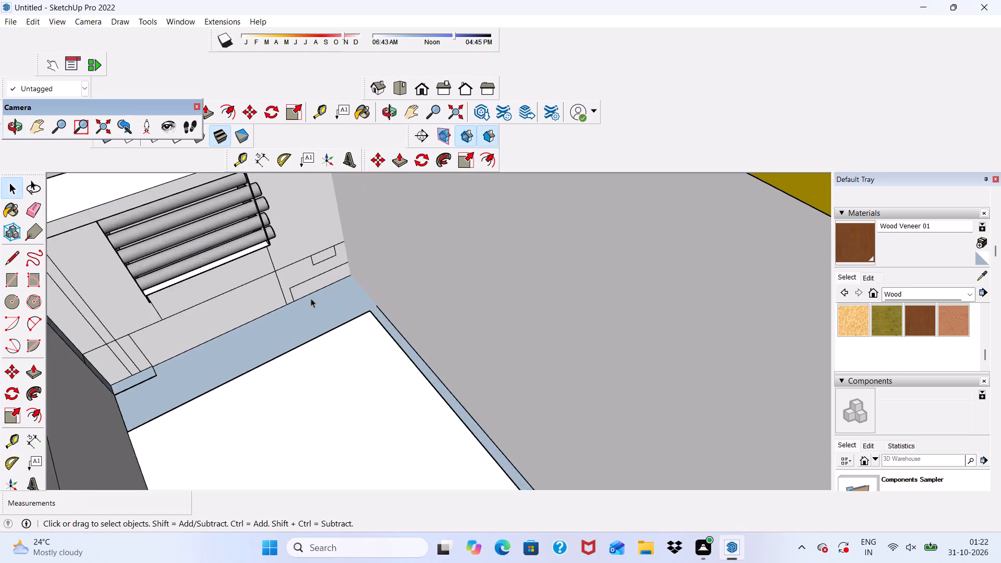
scroll(311, 298, up, 4)
click(257, 324)
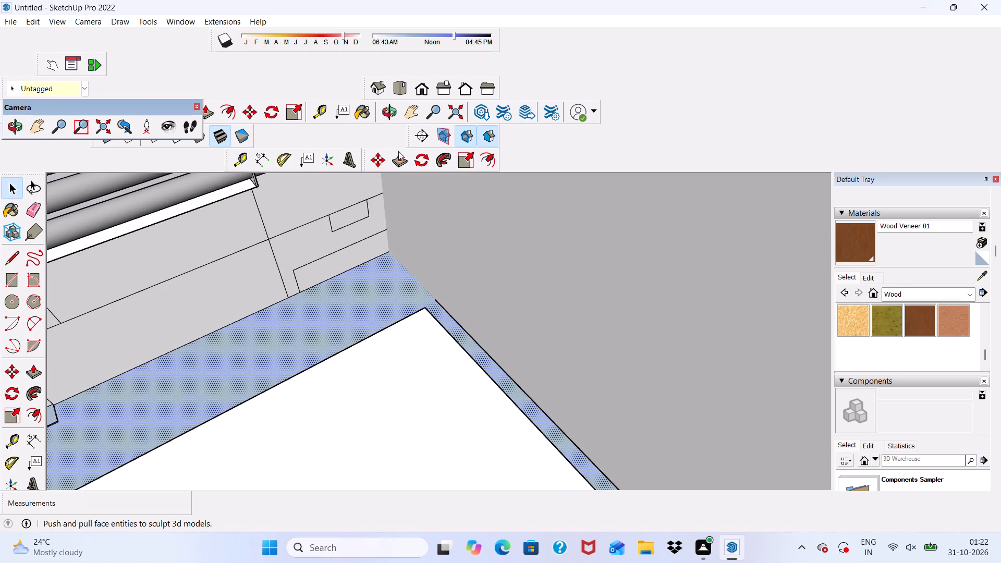
click(408, 150)
click(314, 323)
click(317, 354)
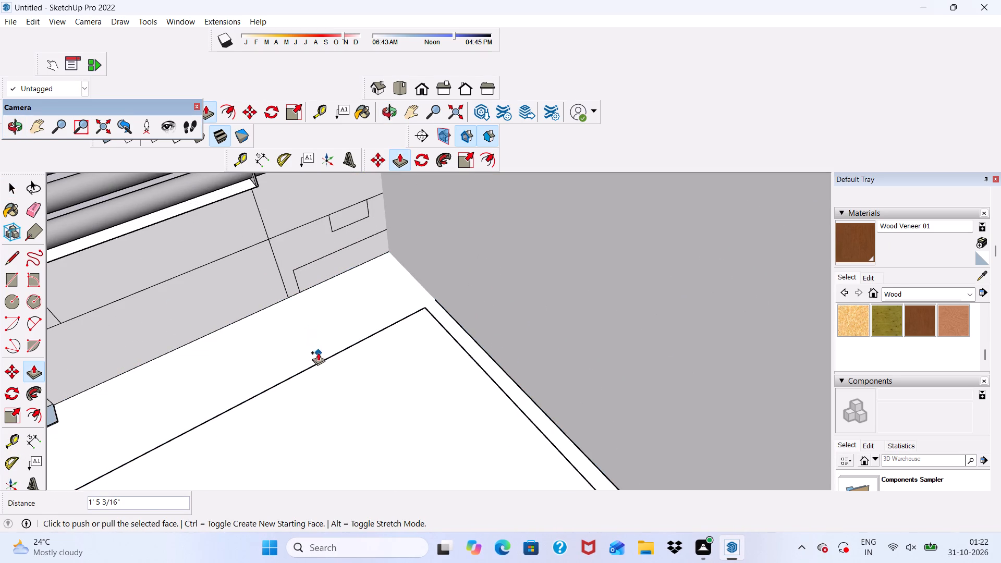
Push/pull the small bluish strip in the terrace corner by 1/2".
scroll(322, 325, down, 11)
middle_drag(267, 355, 294, 405)
scroll(259, 415, up, 3)
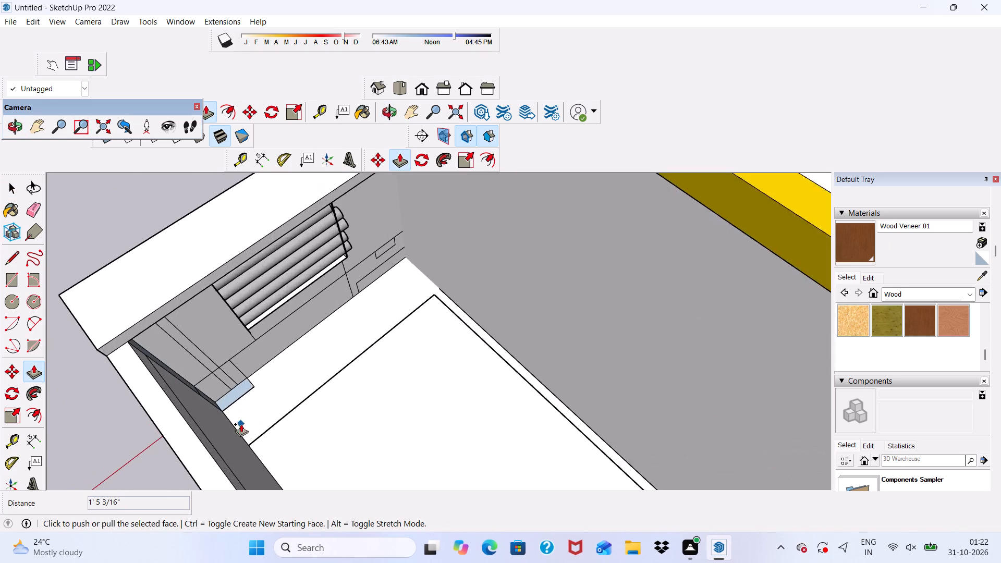
scroll(241, 424, up, 13)
key(space)
click(229, 390)
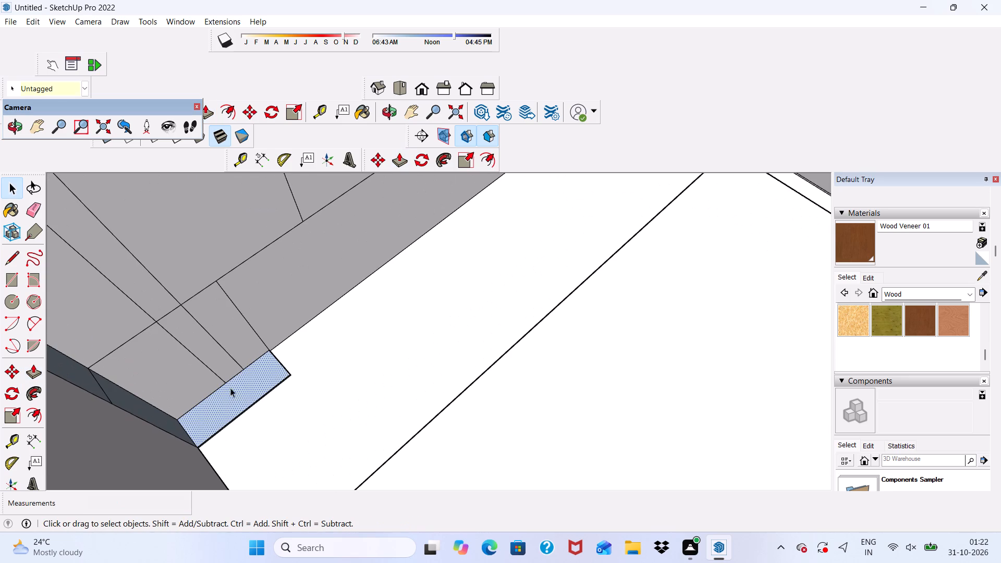
click(407, 162)
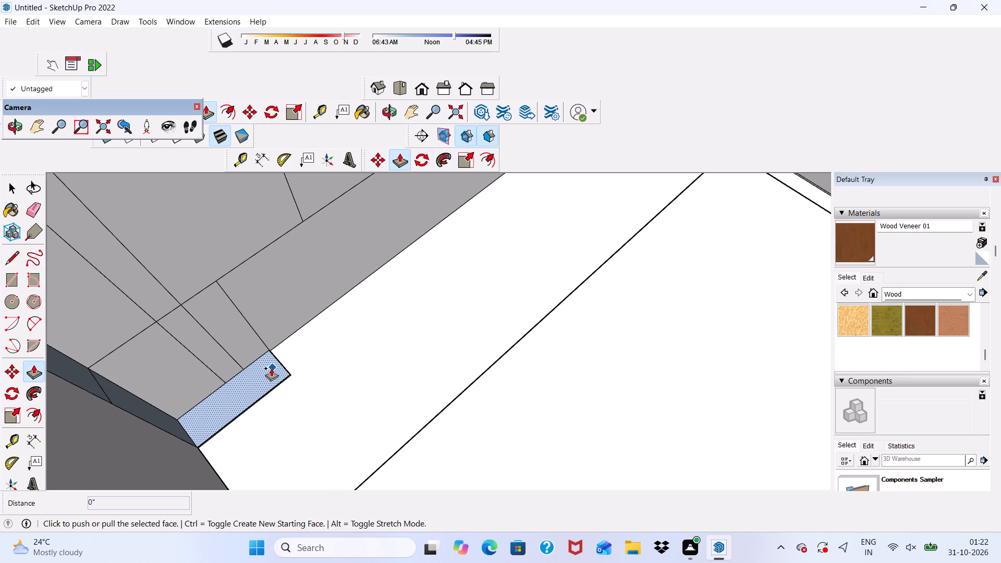
click(252, 375)
click(308, 357)
Push/pull the dark bluish wall face next to the terrace corner strip by about 1' 8".
scroll(131, 383, up, 3)
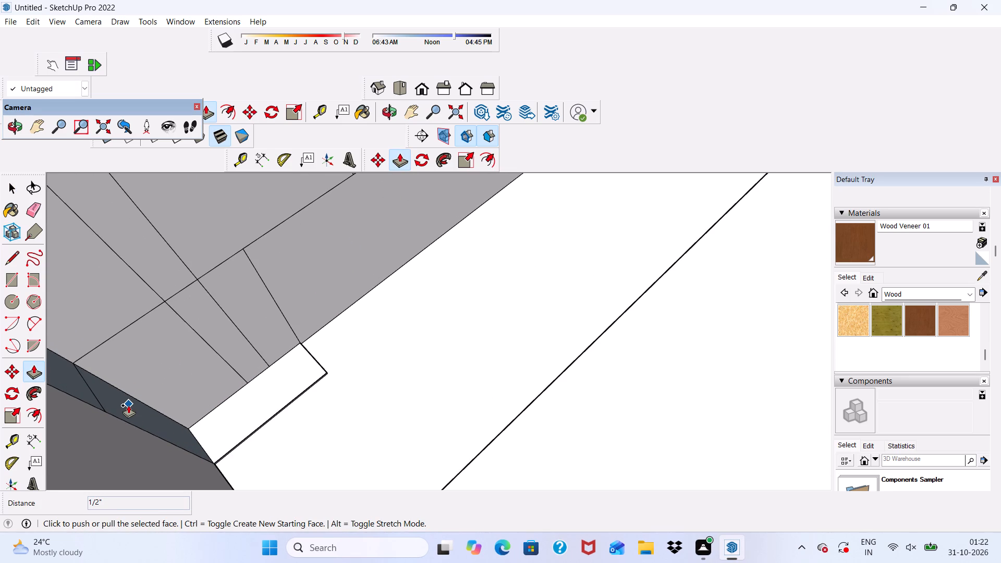
click(128, 405)
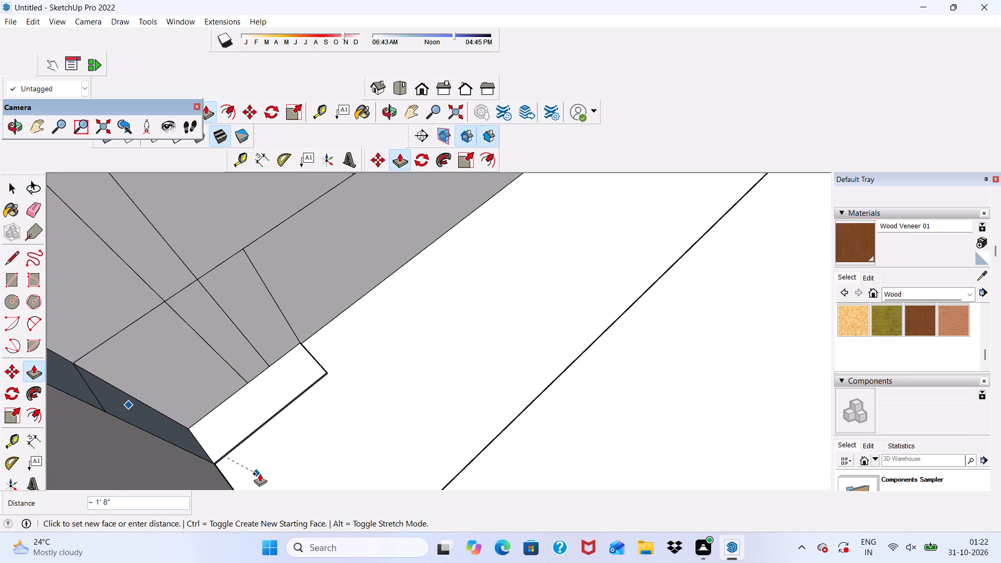
drag(266, 472, 272, 469)
scroll(290, 411, down, 16)
key(space)
Examine the coloured building exterior from the front, side and above.
middle_drag(384, 329, 830, 218)
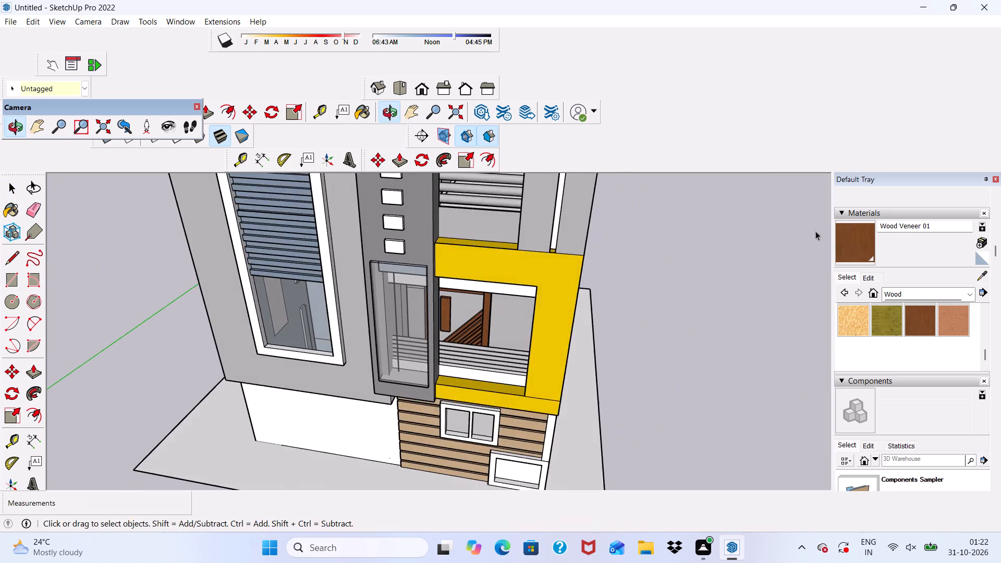
scroll(429, 278, down, 4)
middle_drag(442, 339, 544, 221)
scroll(536, 269, down, 5)
scroll(433, 295, up, 5)
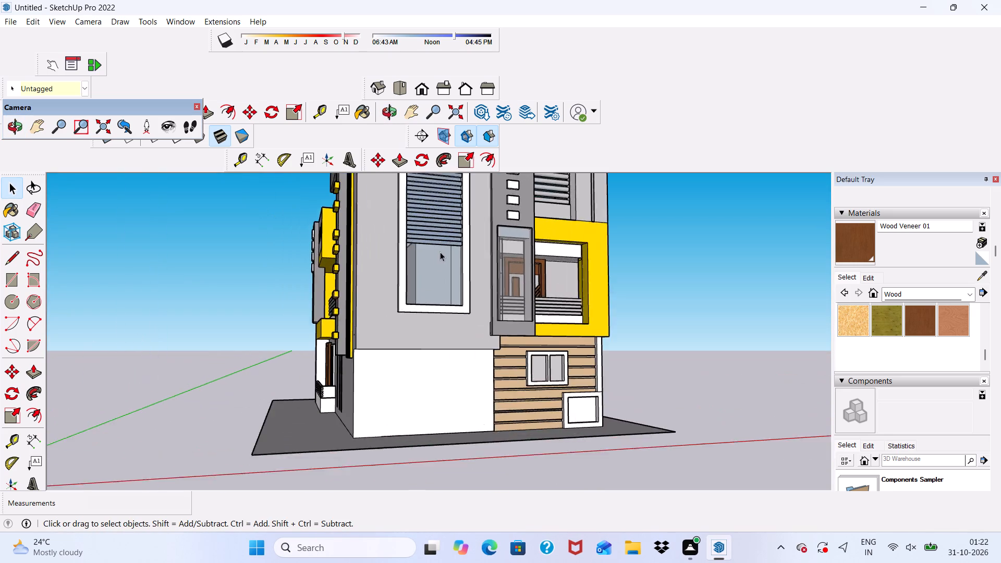
scroll(412, 269, down, 4)
middle_drag(385, 295, 312, 337)
scroll(300, 292, down, 5)
middle_drag(289, 305, 509, 309)
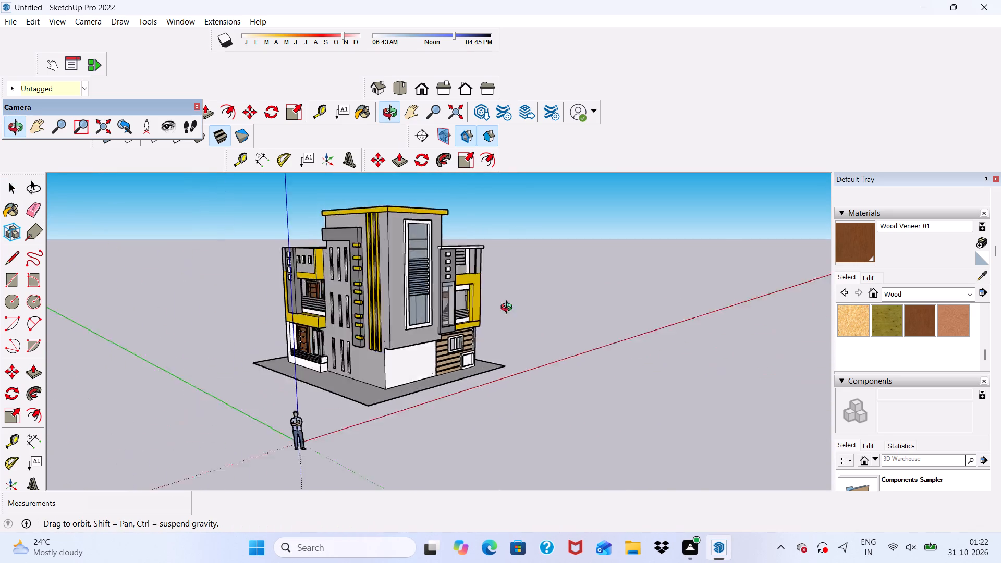
middle_drag(509, 309, 441, 383)
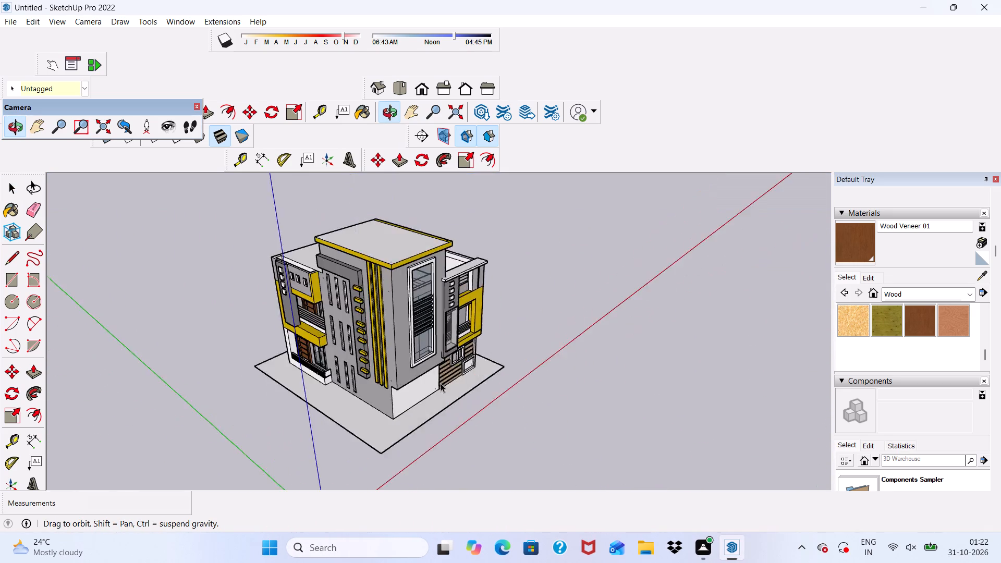
middle_drag(441, 383, 475, 376)
scroll(364, 373, up, 12)
middle_drag(352, 285, 471, 264)
scroll(471, 264, up, 1)
scroll(444, 286, down, 2)
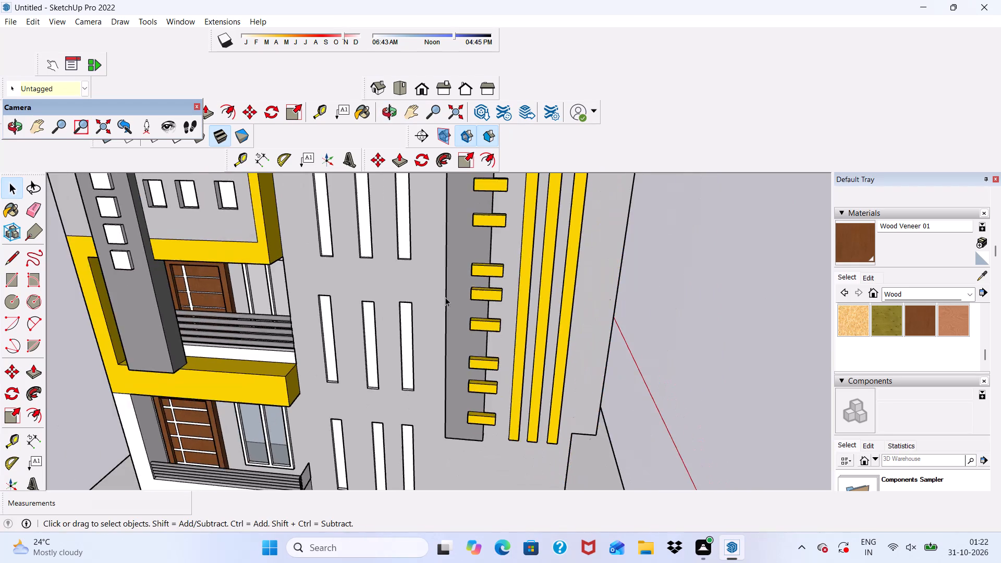
scroll(445, 297, down, 9)
middle_drag(482, 344, 356, 284)
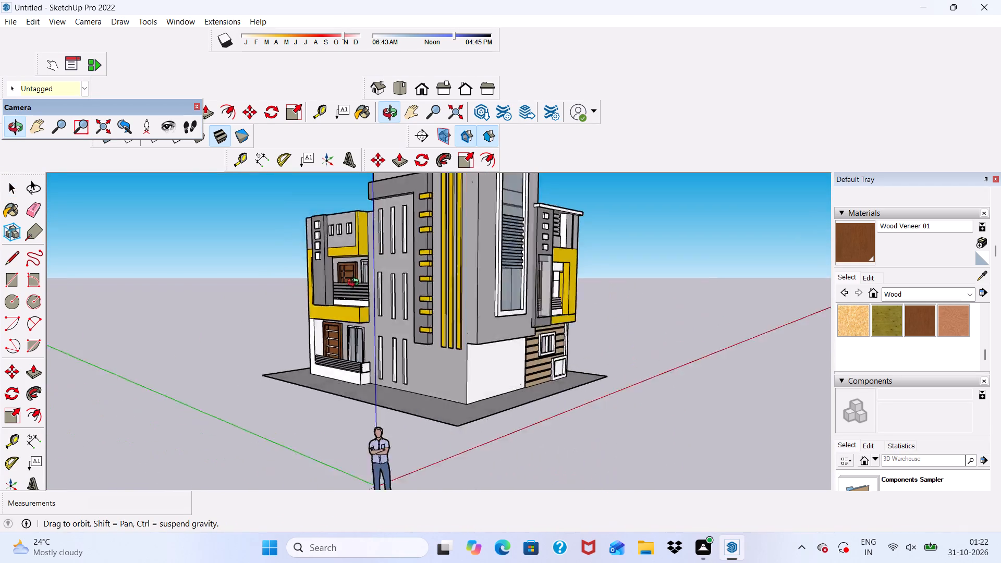
middle_drag(356, 284, 177, 312)
scroll(233, 326, down, 5)
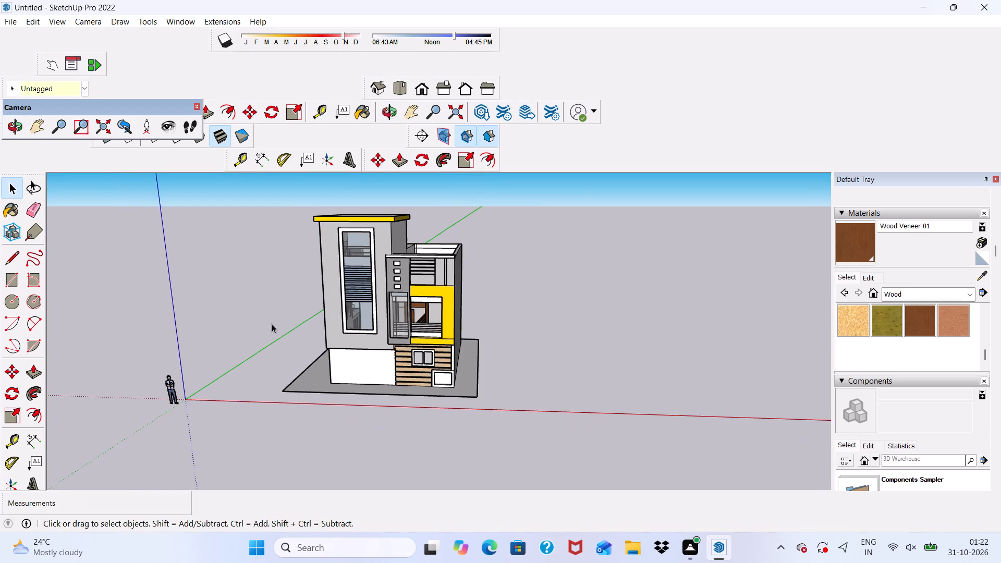
scroll(267, 239, up, 5)
scroll(358, 270, up, 5)
scroll(351, 273, down, 4)
middle_drag(357, 277, 580, 221)
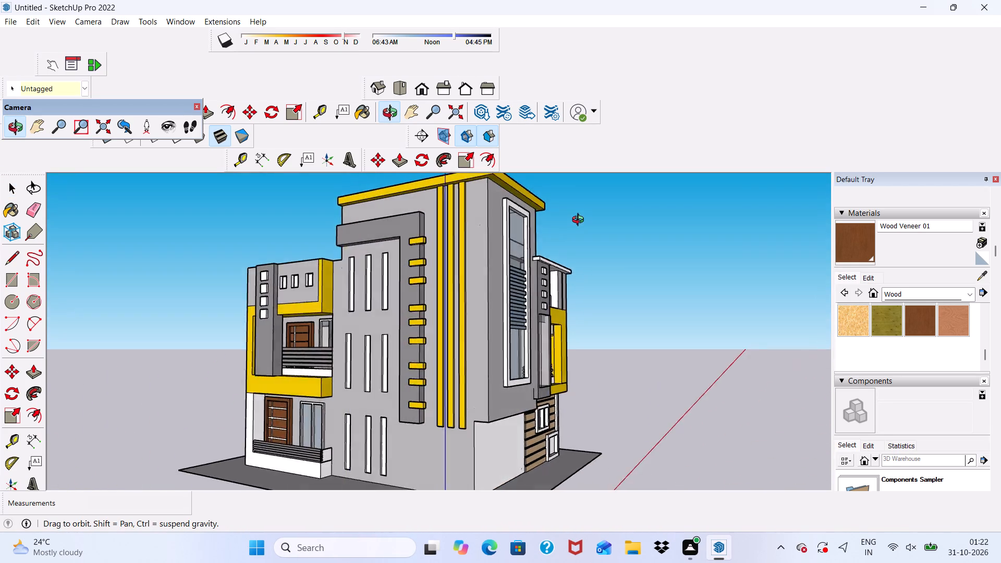
middle_drag(580, 221, 517, 257)
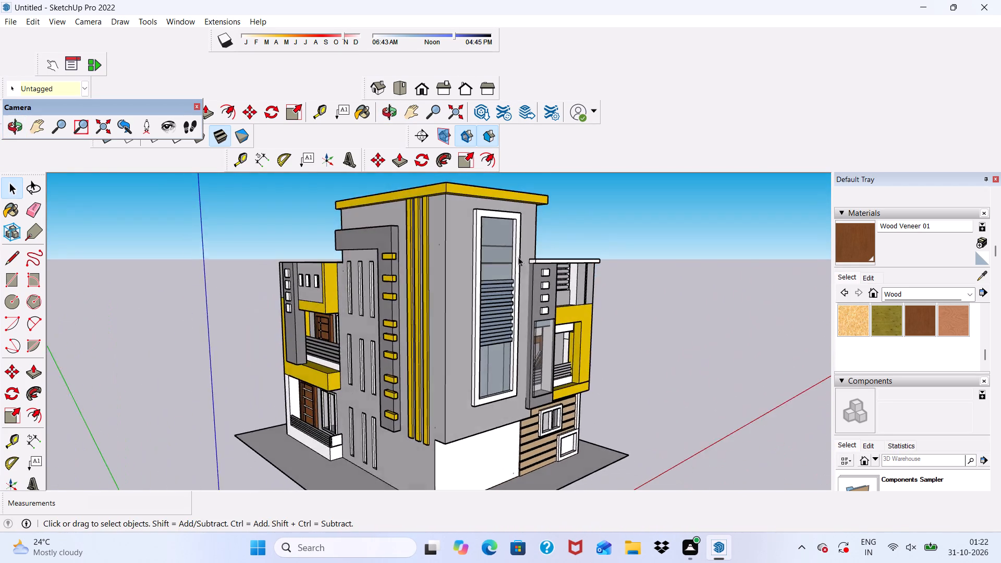
scroll(520, 255, up, 1)
scroll(468, 248, down, 5)
middle_drag(446, 304, 535, 312)
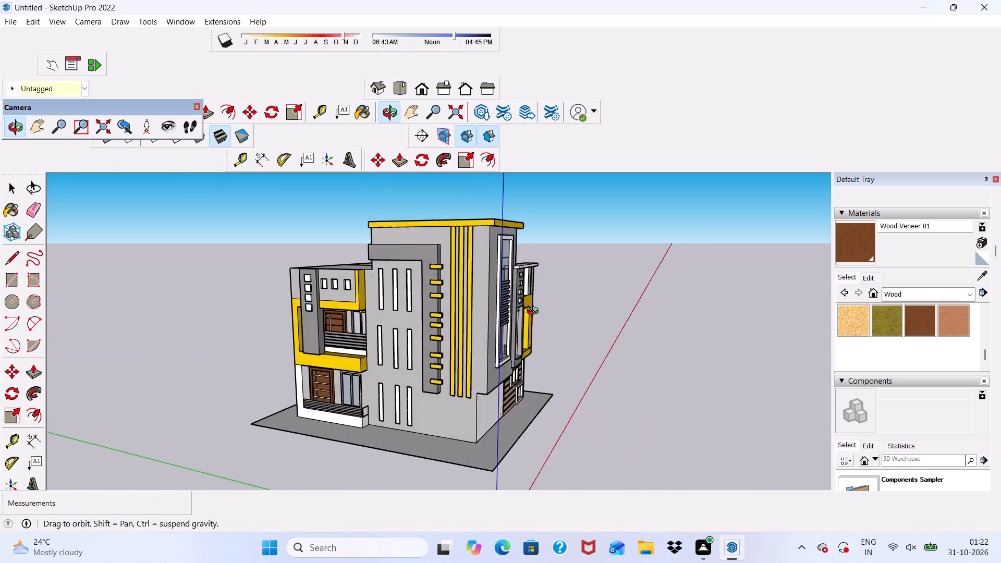
middle_drag(535, 312, 381, 333)
scroll(488, 425, up, 1)
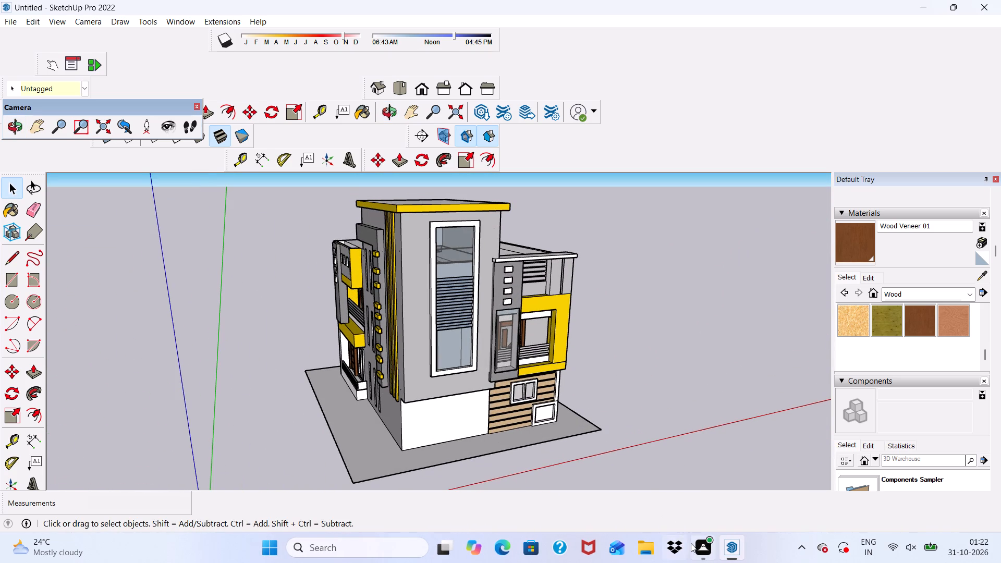
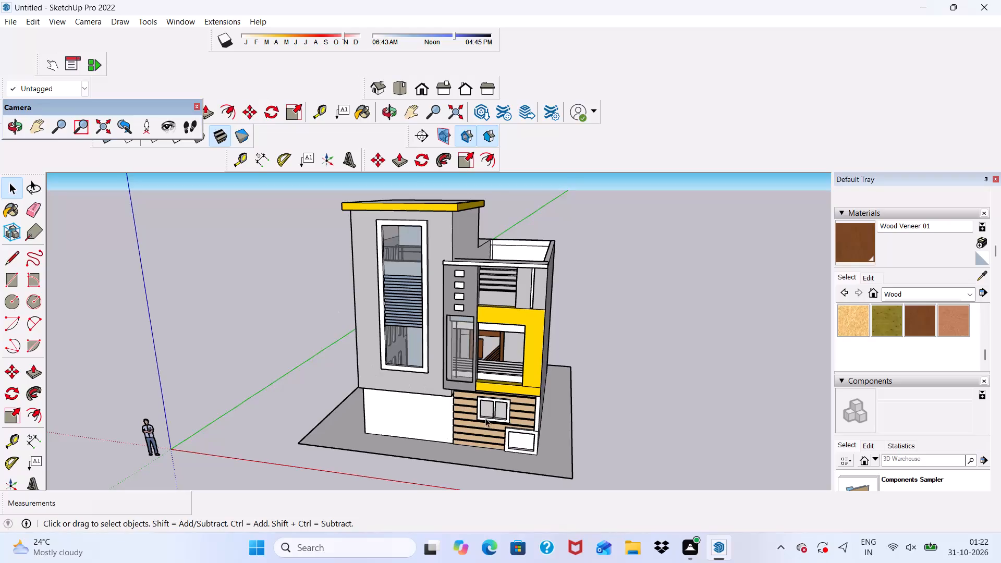
Save the untitled house model in the Documents folder as a SketchUp model named 933.
key(ctrl+s)
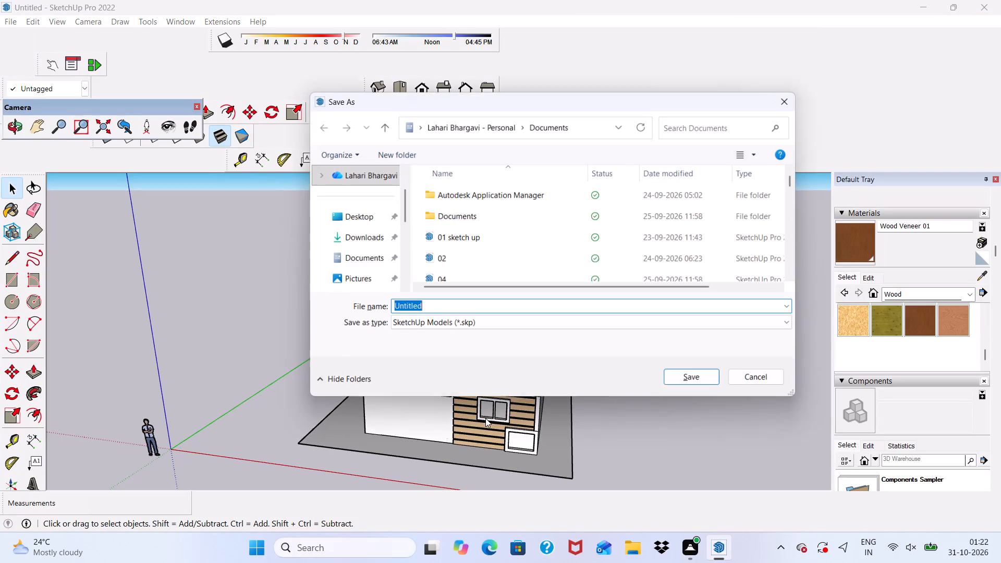
click(440, 309)
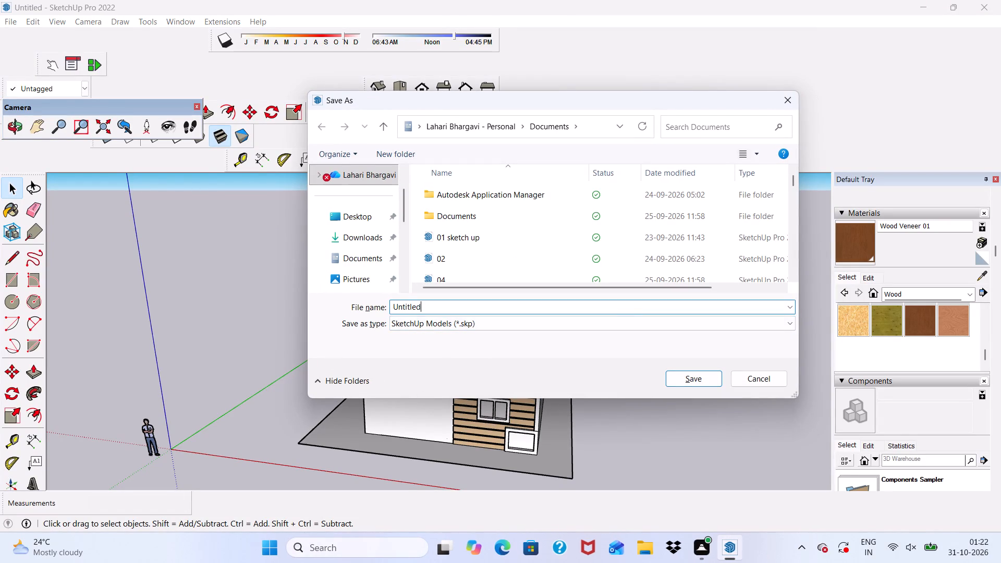
key(BackSpace)
key(BackSpace)
key(BackSpace)
key(BackSpace)
key(BackSpace)
key(BackSpace)
key(BackSpace)
key(BackSpace)
key(BackSpace)
key(BackSpace)
key(BackSpace)
key(BackSpace)
key(BackSpace)
key(BackSpace)
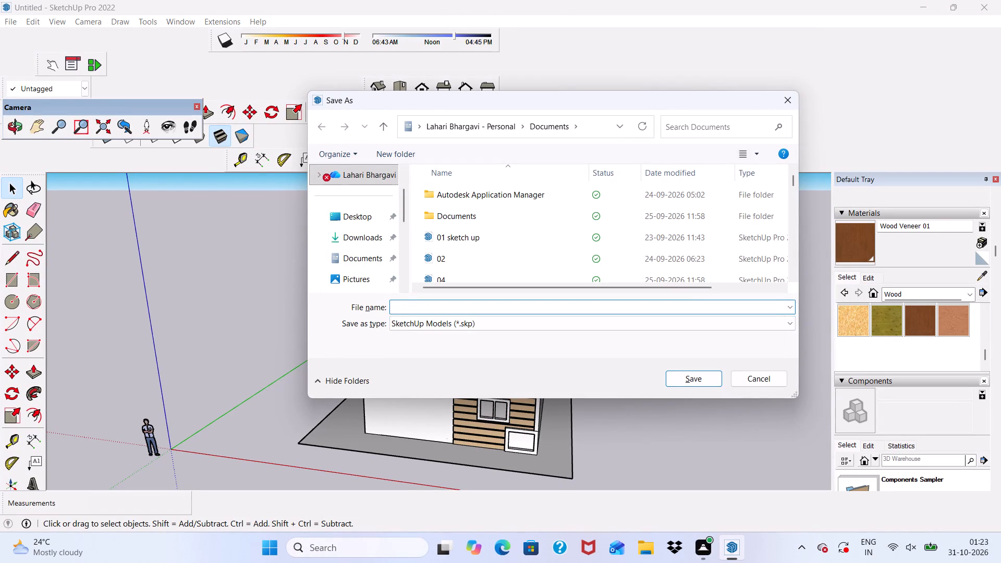
text(93)
key(3)
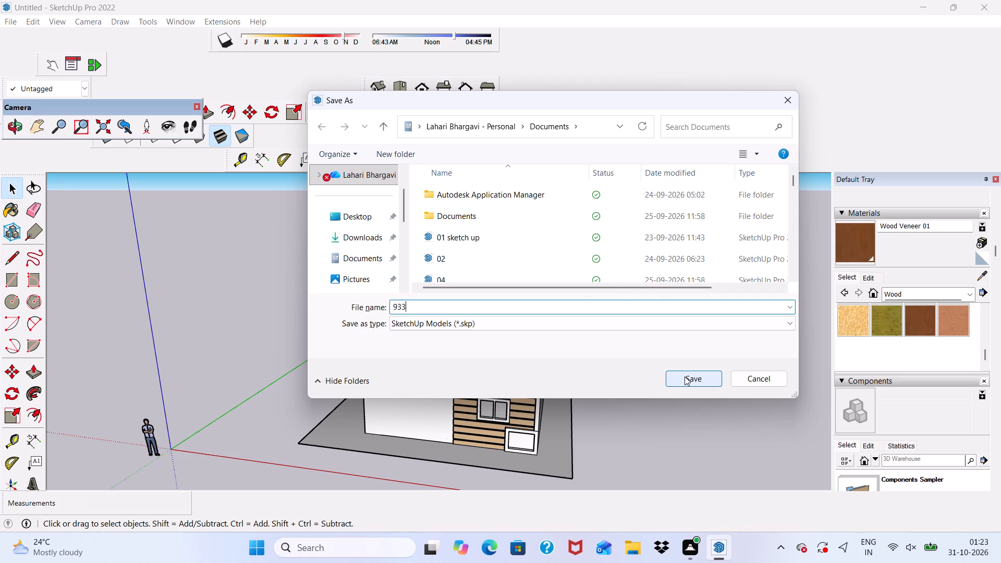
click(685, 376)
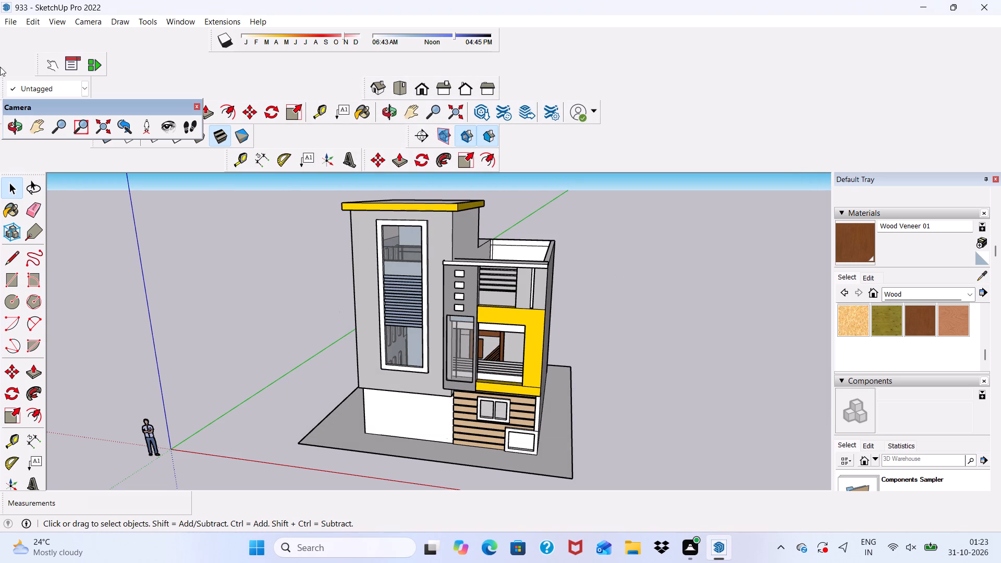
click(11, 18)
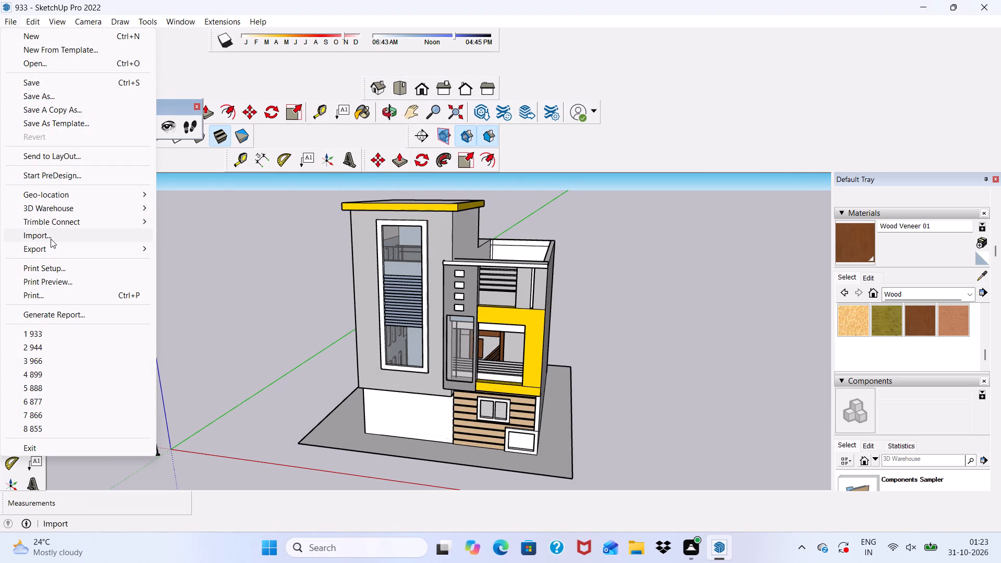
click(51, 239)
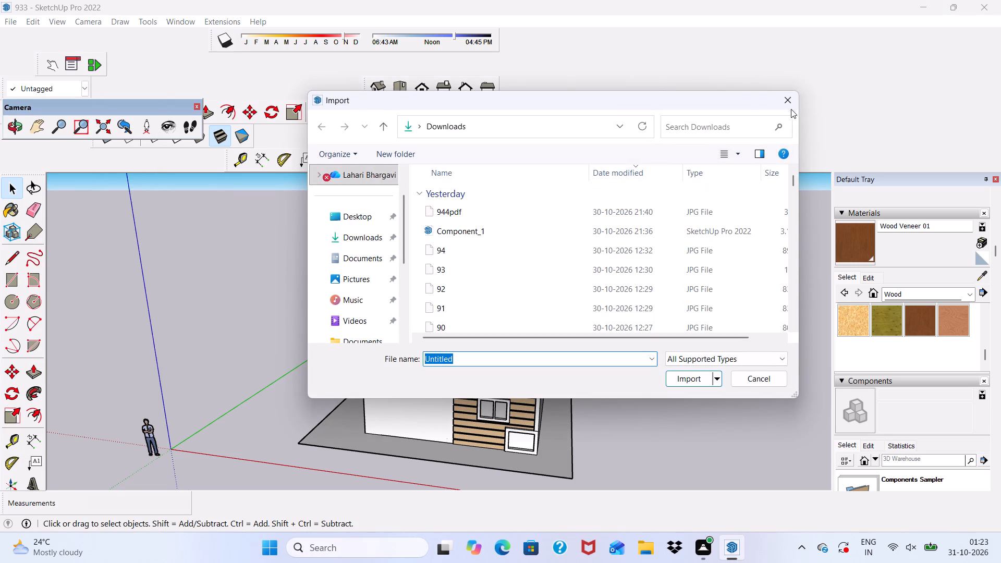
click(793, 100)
Export the current house view as a 2D graphic, a JPEG image named 933pdf, in the Documents folder.
click(7, 23)
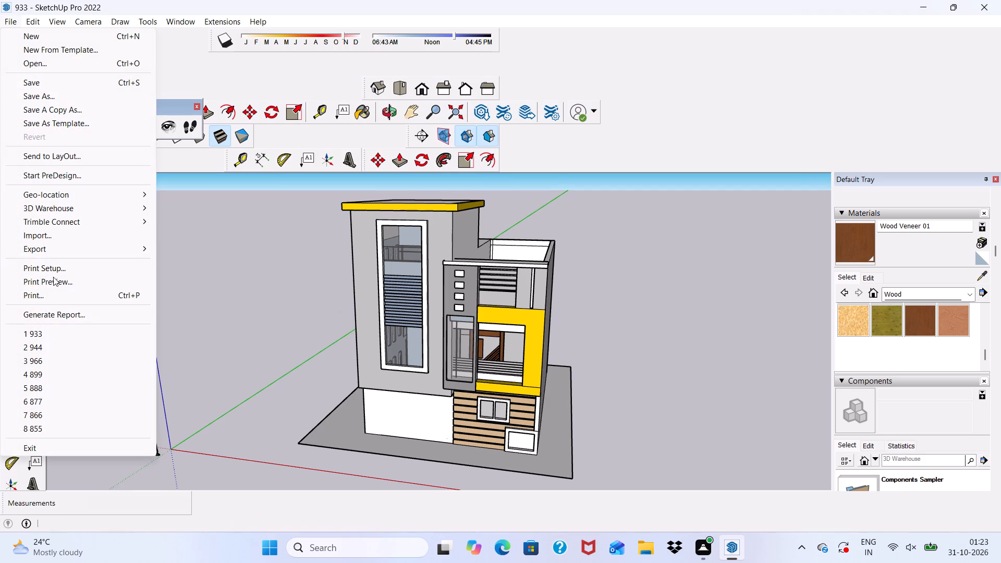
click(36, 246)
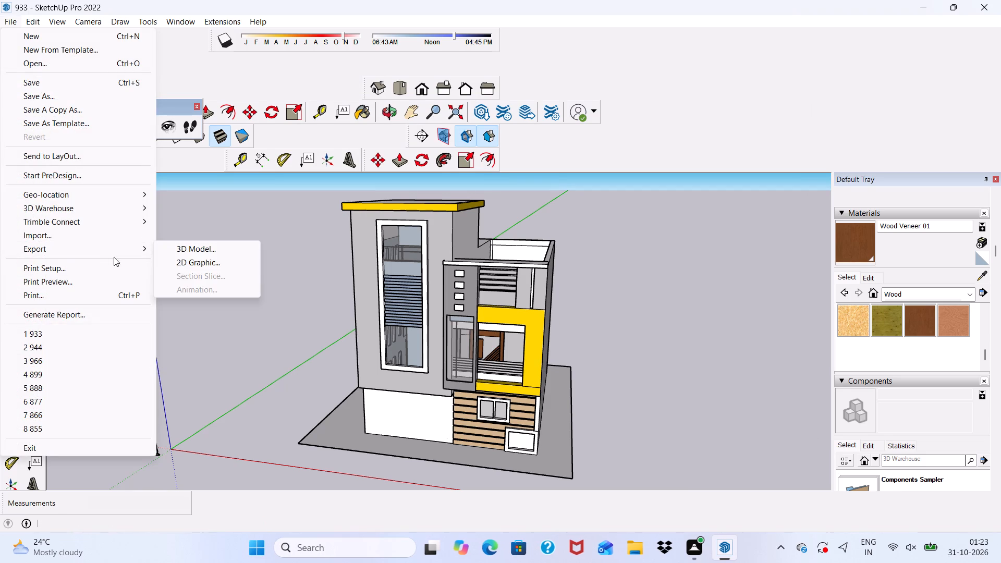
click(189, 265)
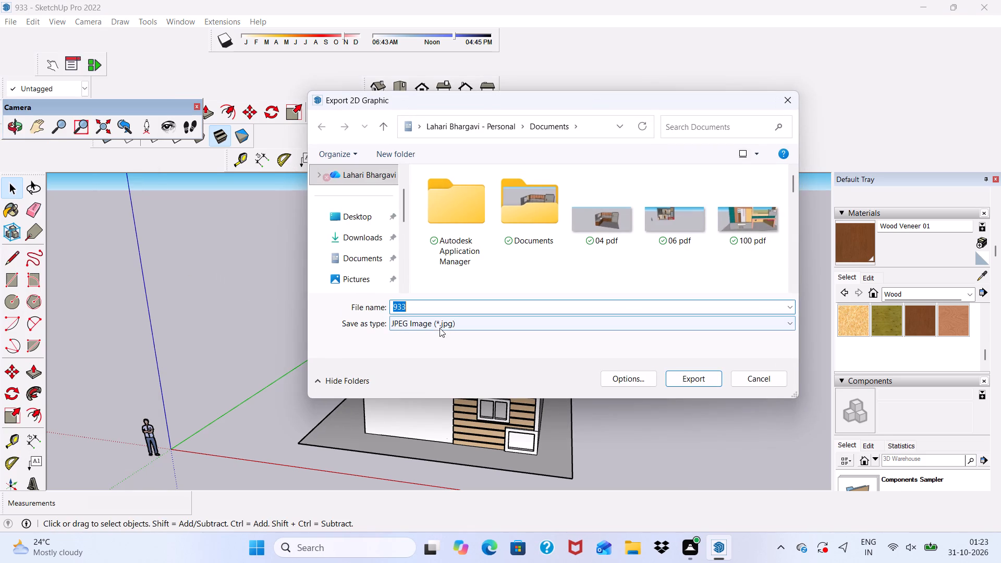
click(436, 303)
text(pdf)
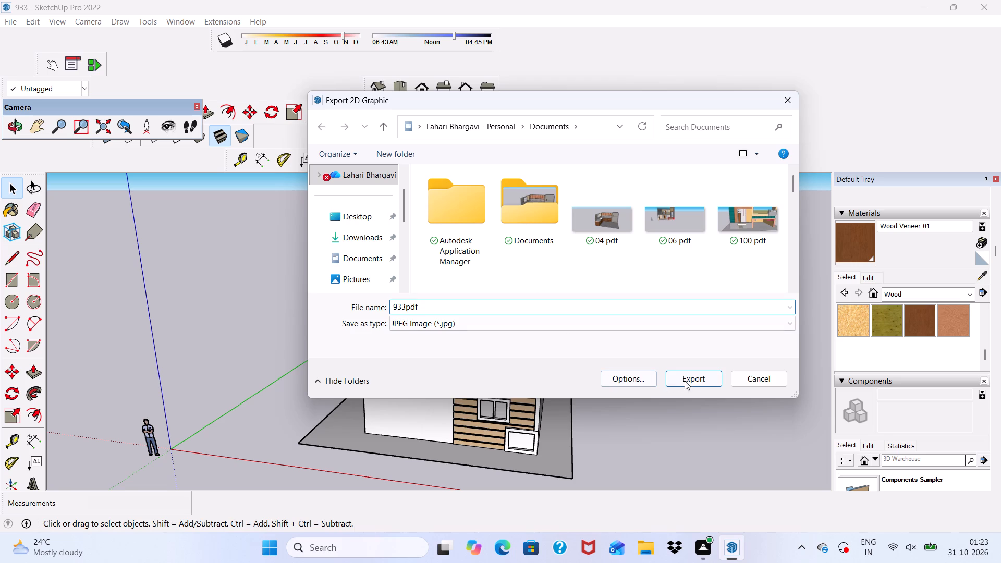
click(699, 378)
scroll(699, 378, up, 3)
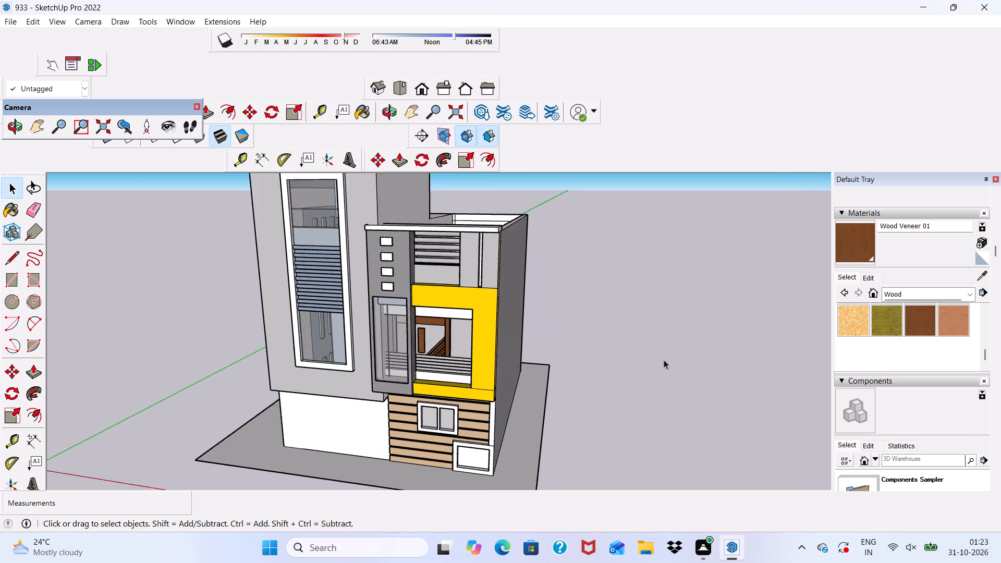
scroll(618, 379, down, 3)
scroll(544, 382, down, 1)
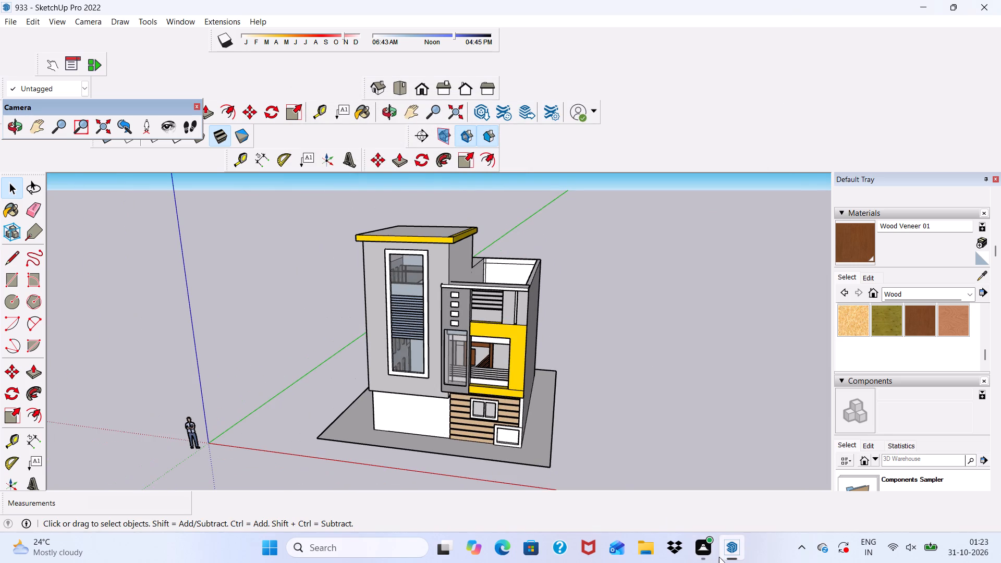